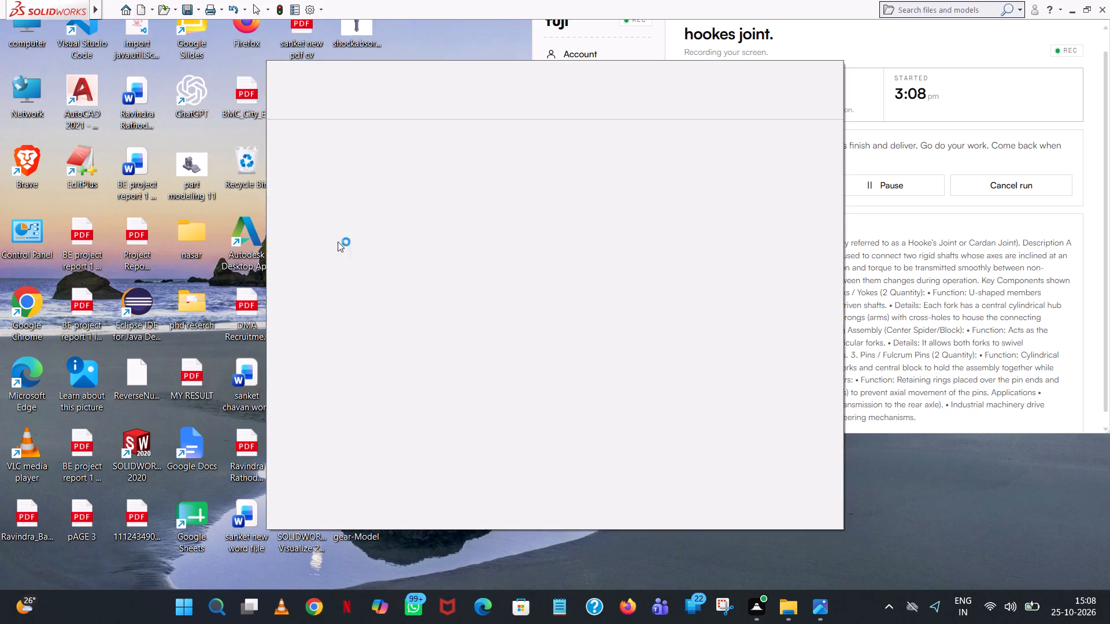
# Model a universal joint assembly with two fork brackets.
# Create a new part document.
pyautogui.click(320, 166)
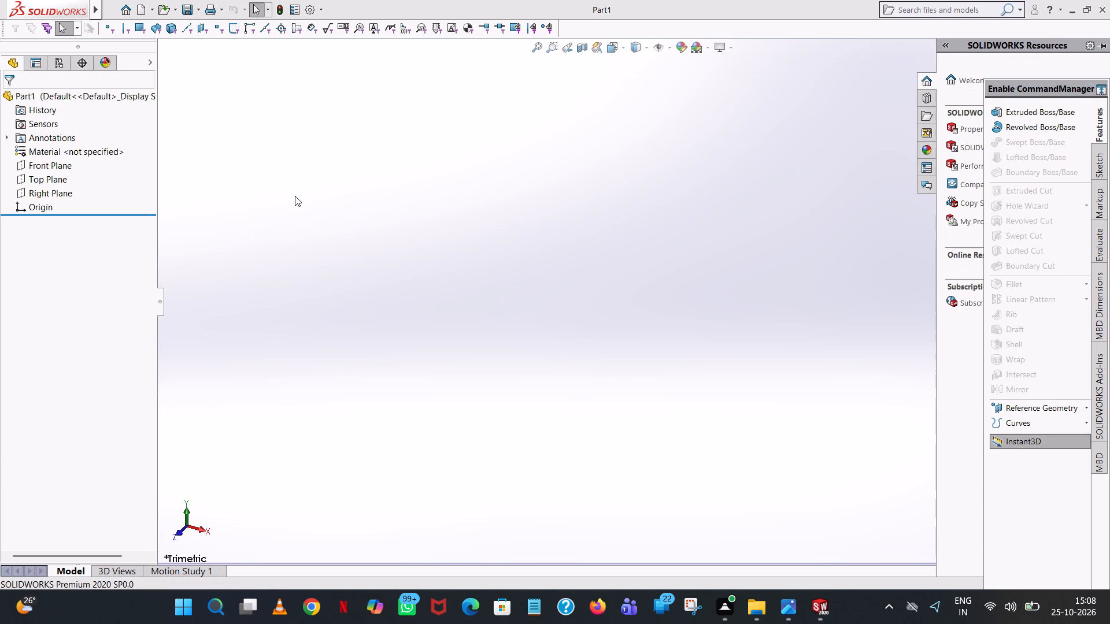
# On the Front Plane, sketch a horizontal line 166/2 mm long from the origin along +X and an 88 mm vertical line up from its end.
pyautogui.click(73, 163)
pyautogui.click(76, 142)
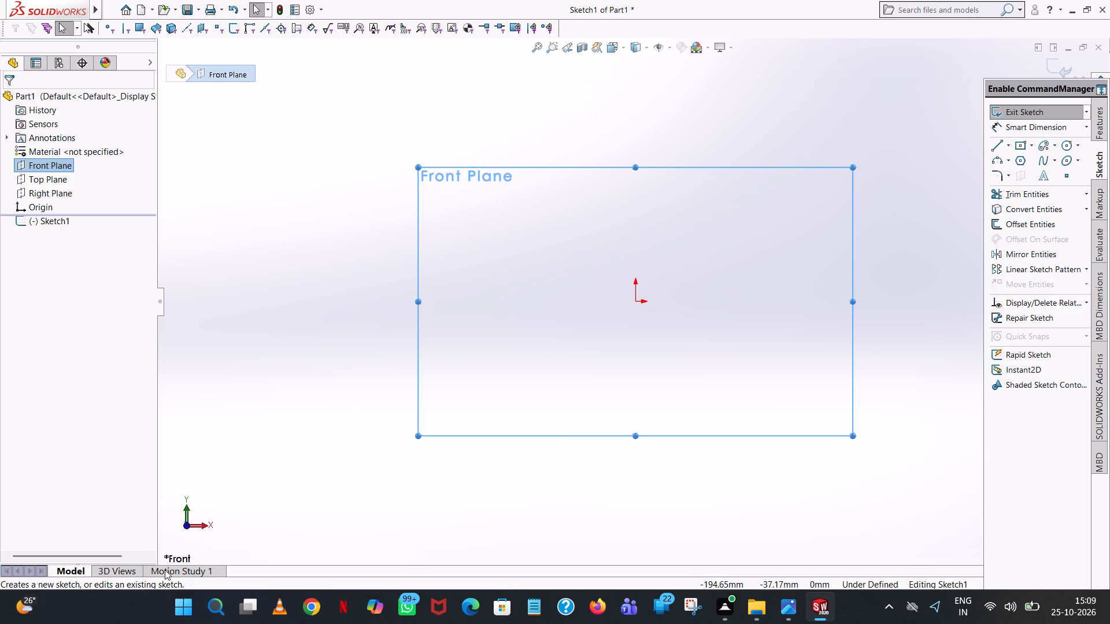
pyautogui.click(1002, 145)
pyautogui.click(637, 302)
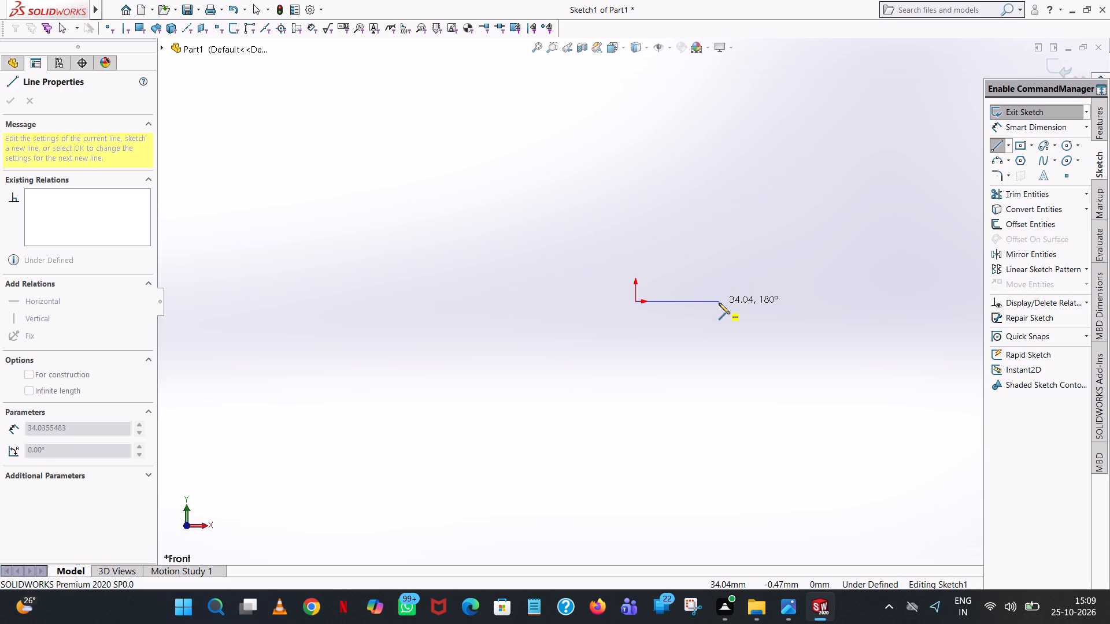
pyautogui.click(719, 303)
pyautogui.write('166/2')
pyautogui.press('Return')
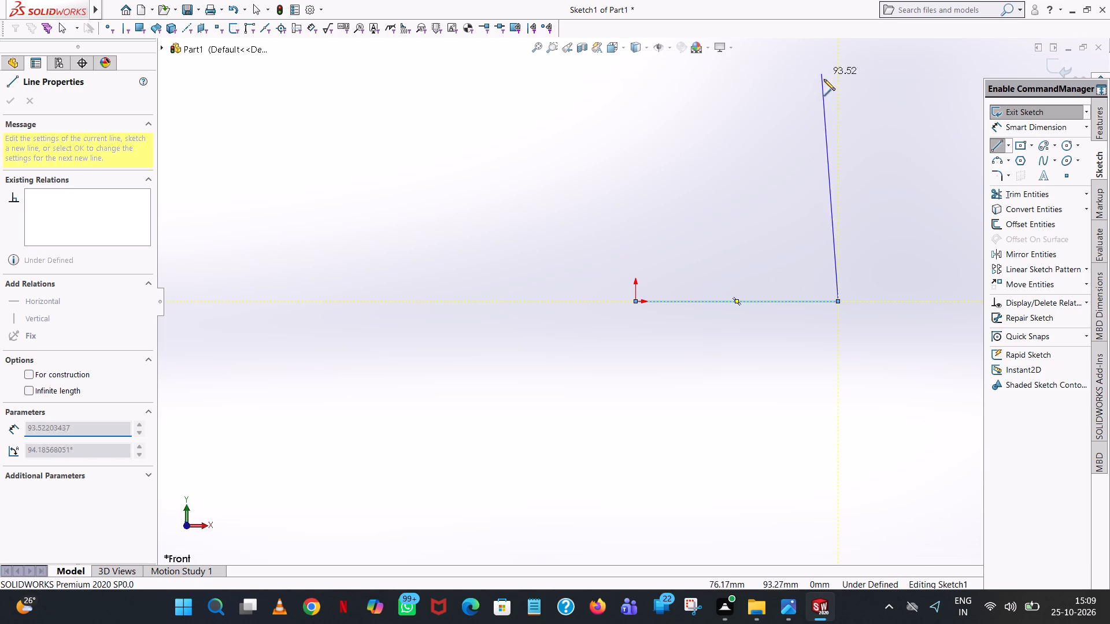
pyautogui.click(839, 103)
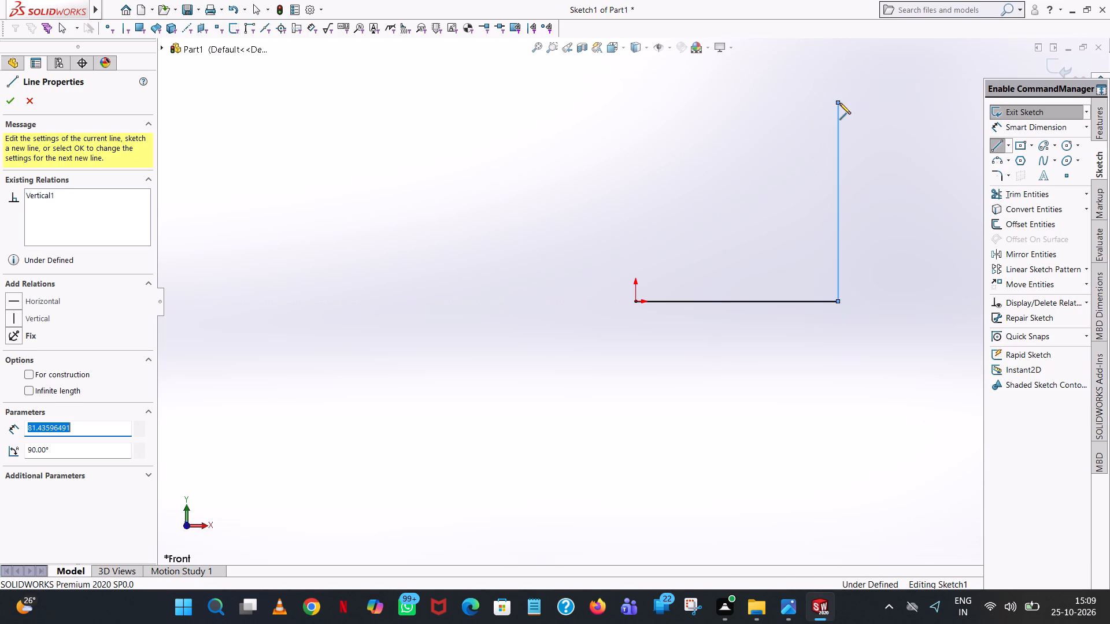
pyautogui.write('88')
pyautogui.press('Return')
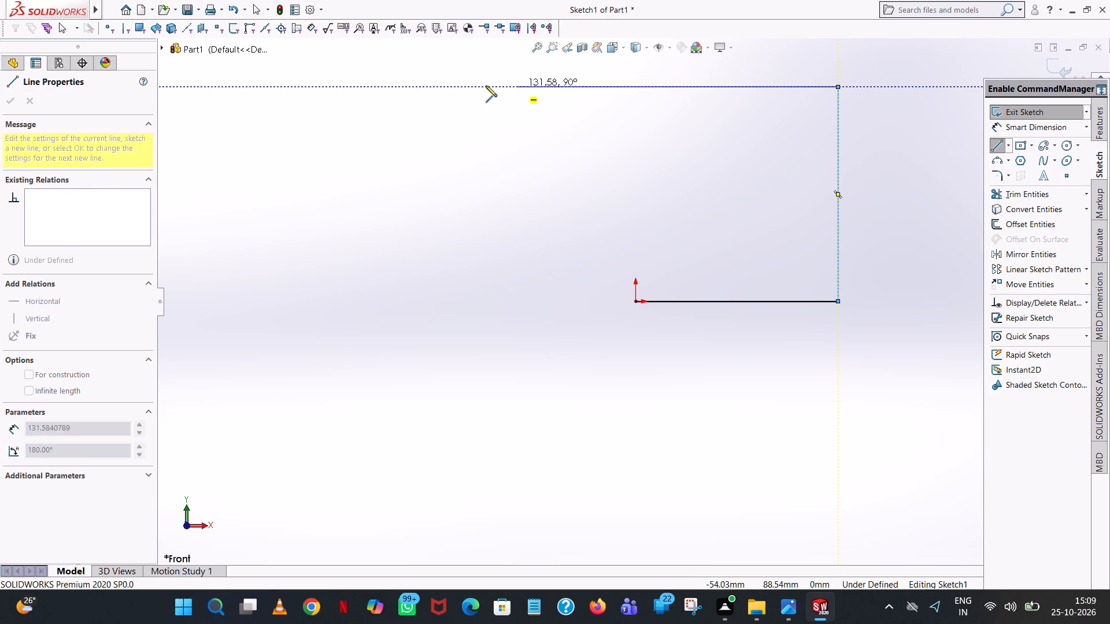
# Complete the rectangle with a 166 mm horizontal top line, an 88 mm vertical line down and a closing line to the origin.
pyautogui.click(418, 88)
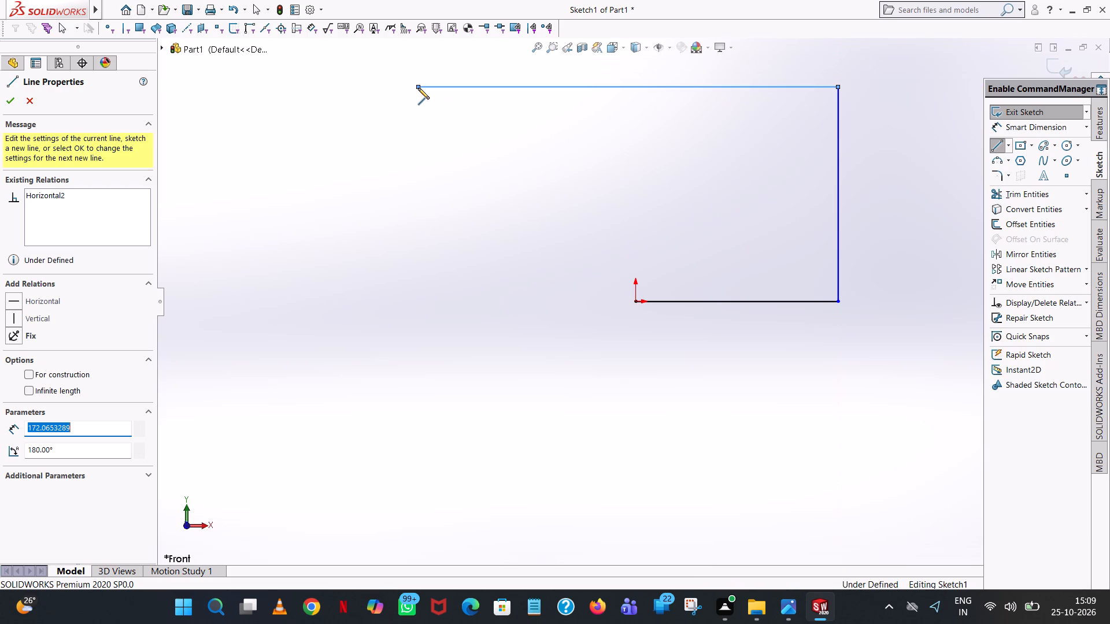
pyautogui.write('166')
pyautogui.press('Return')
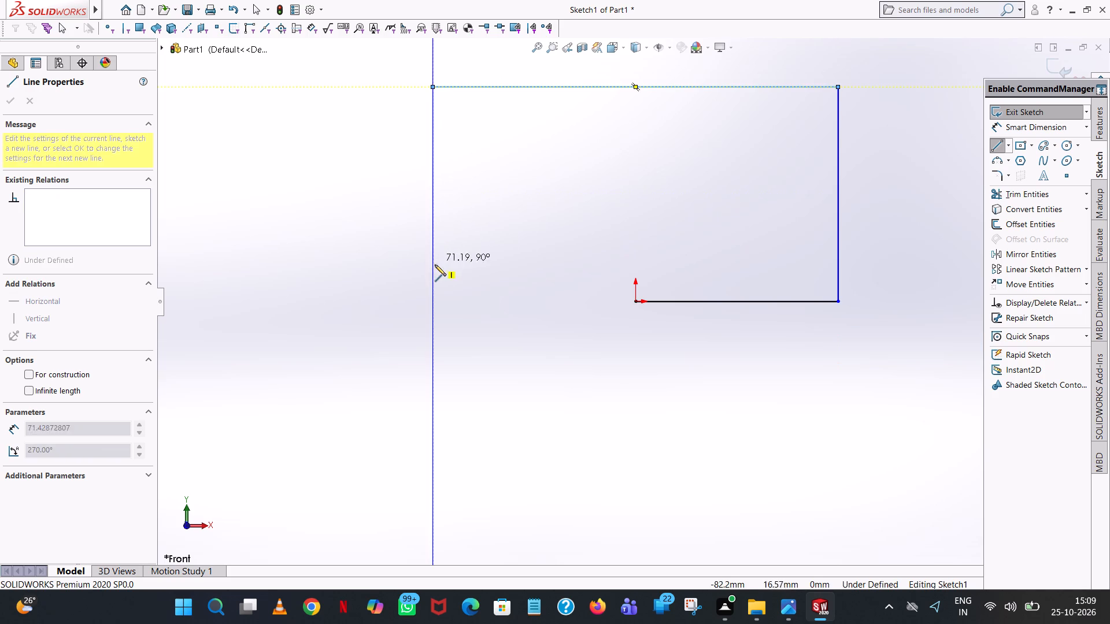
pyautogui.click(432, 302)
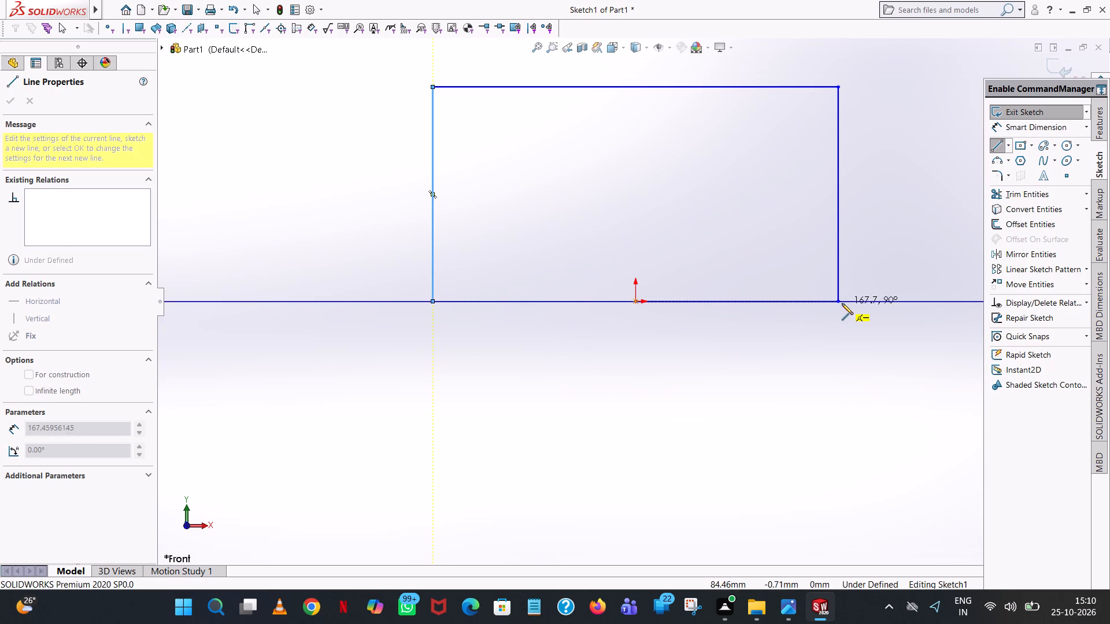
pyautogui.click(637, 302)
pyautogui.rightClick(637, 302)
pyautogui.click(693, 314)
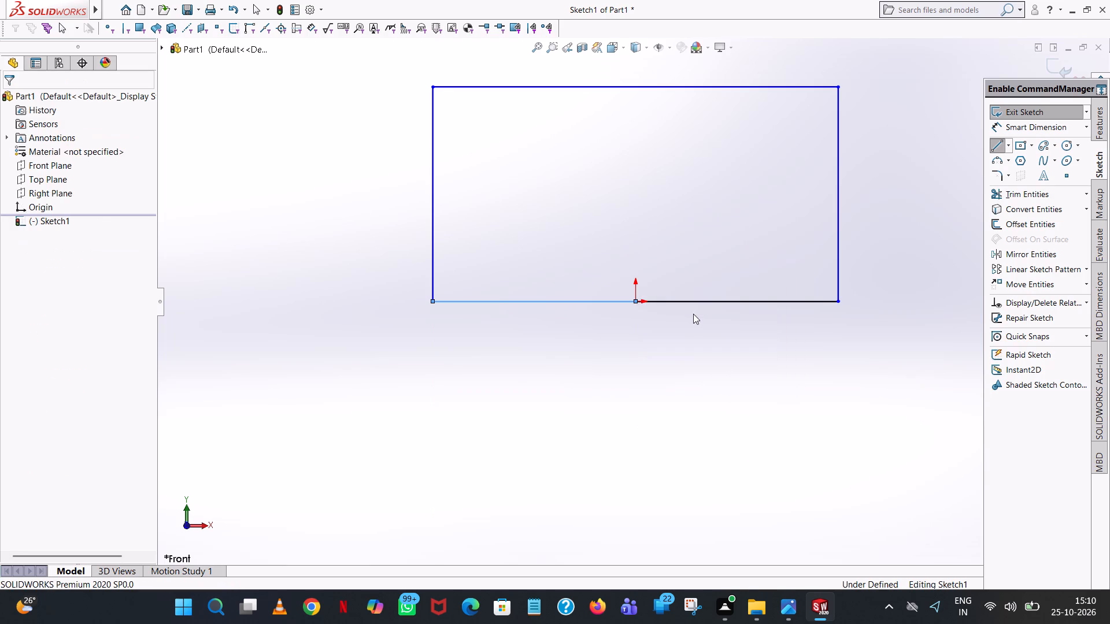
# Dimension the length of the rectangle's top edge.
pyautogui.click(1044, 129)
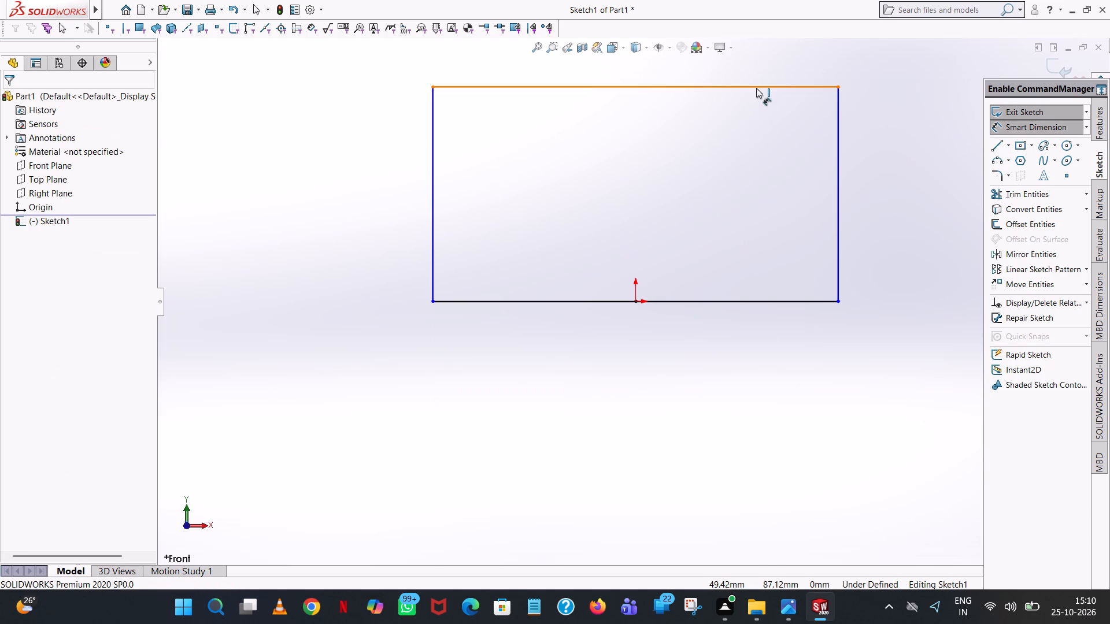
pyautogui.click(756, 88)
pyautogui.click(759, 76)
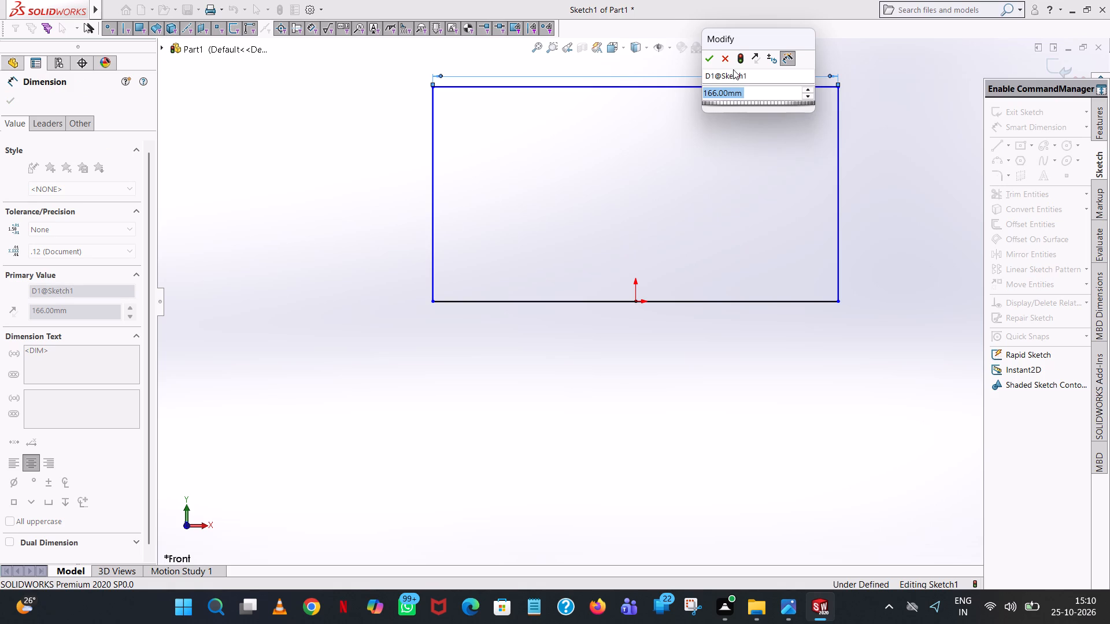
pyautogui.click(713, 60)
pyautogui.click(385, 198)
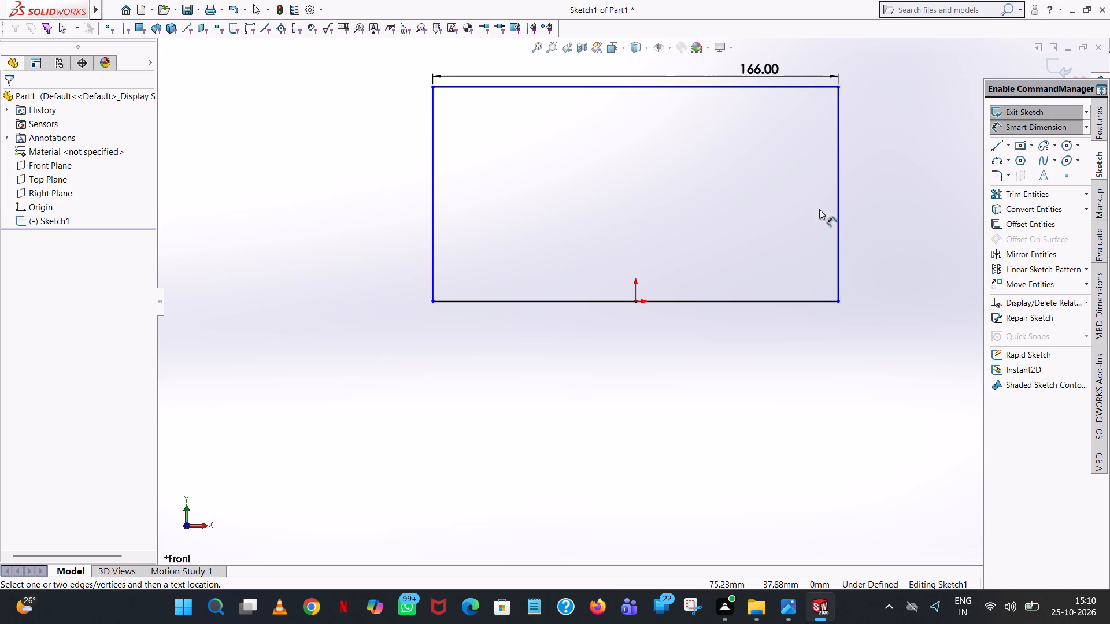
# Dimension the horizontal distance from the origin to the rectangle's +X vertical edge.
pyautogui.click(837, 237)
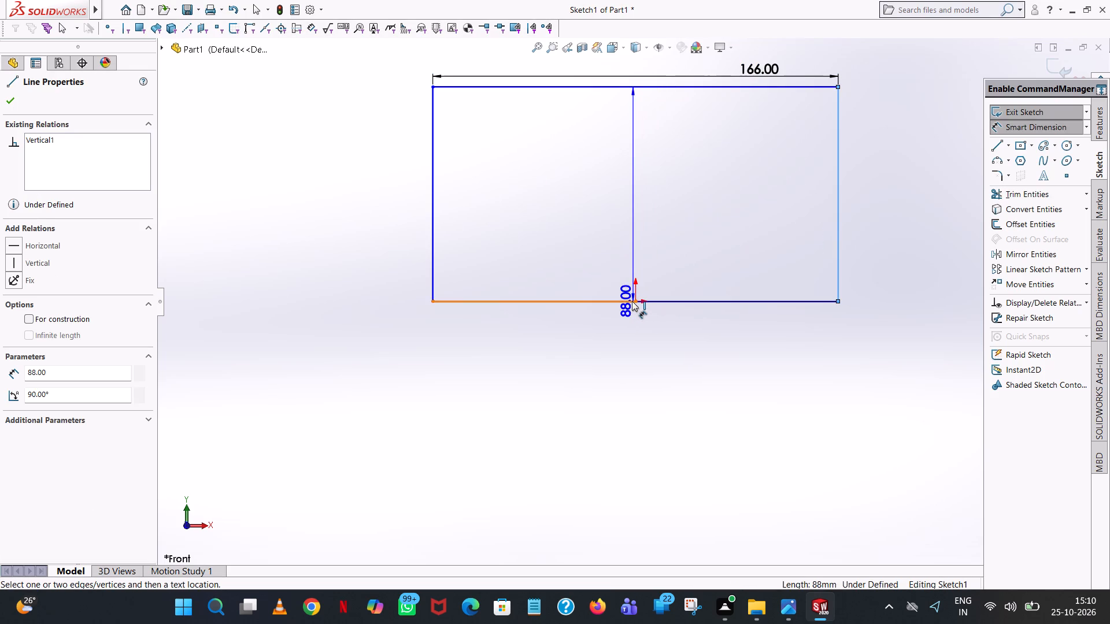
pyautogui.click(632, 301)
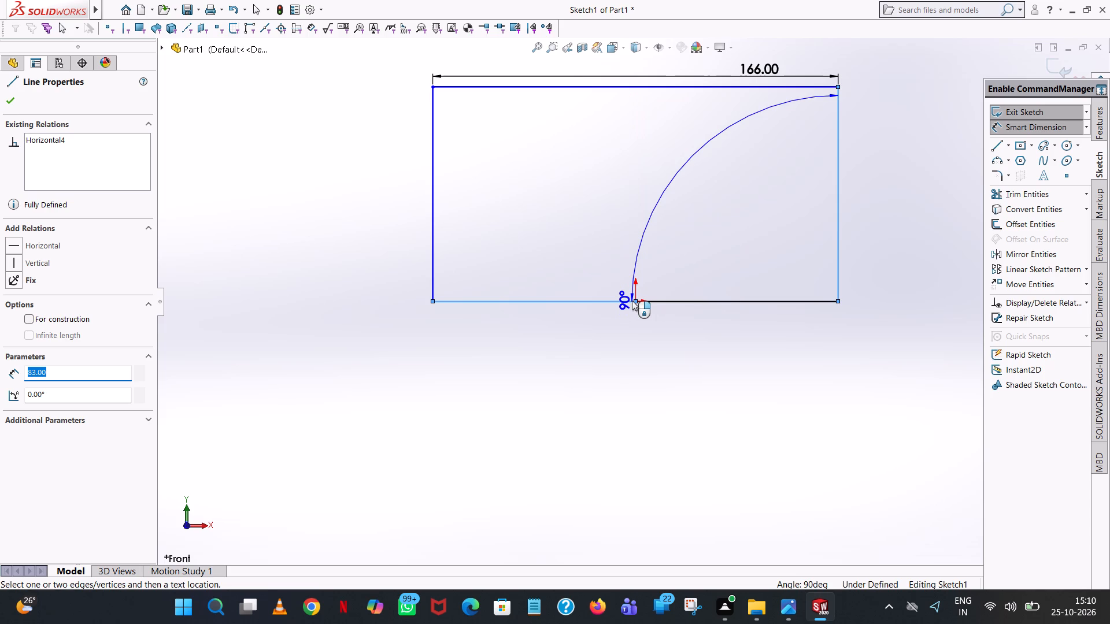
pyautogui.press('Escape')
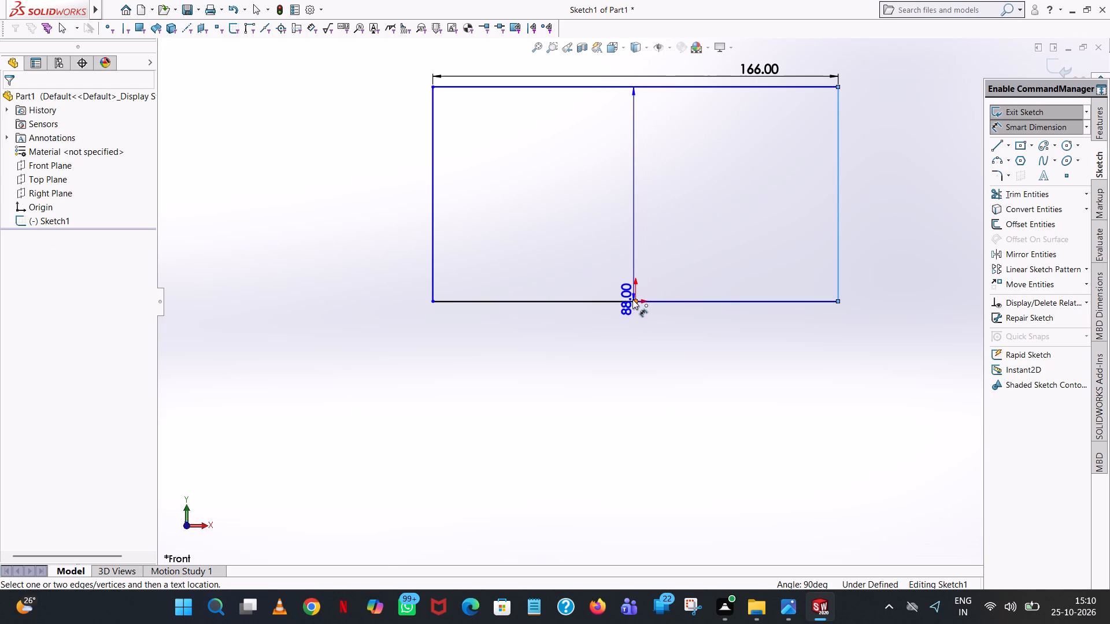
pyautogui.click(632, 299)
pyautogui.click(628, 418)
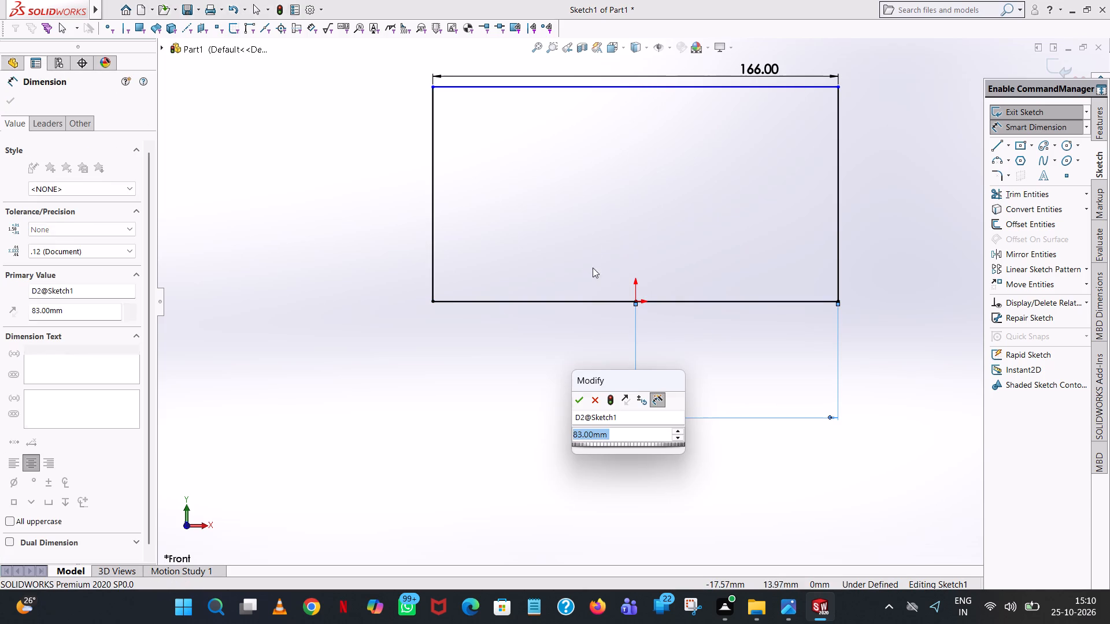
pyautogui.click(578, 402)
pyautogui.click(334, 196)
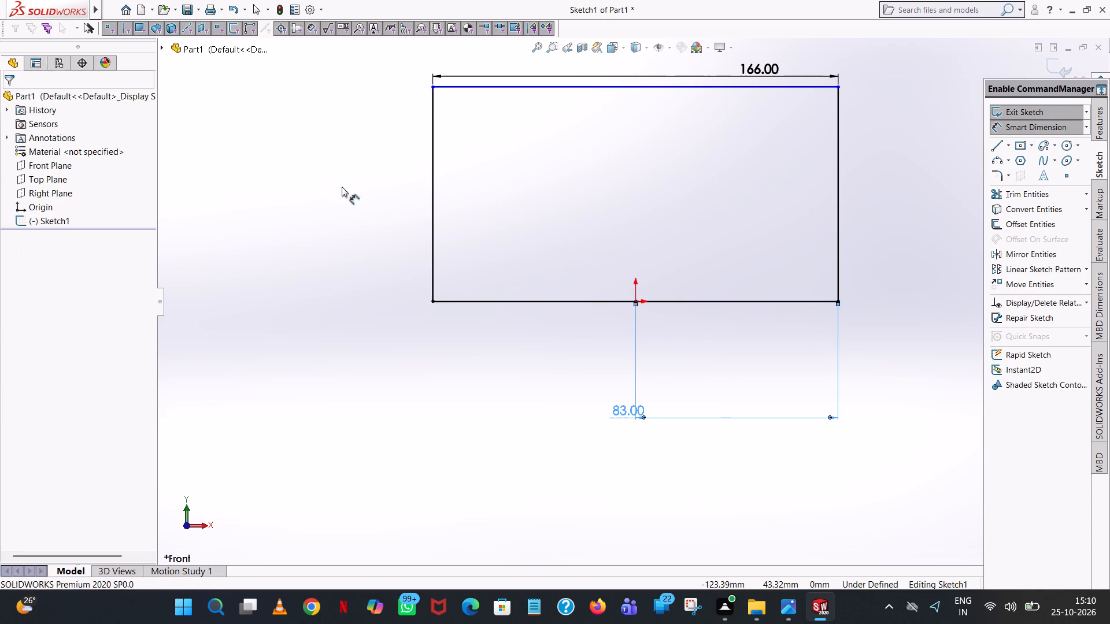
# Dimension the vertical distance from the rectangle's top edge to the midpoint of its -X vertical edge.
pyautogui.click(705, 87)
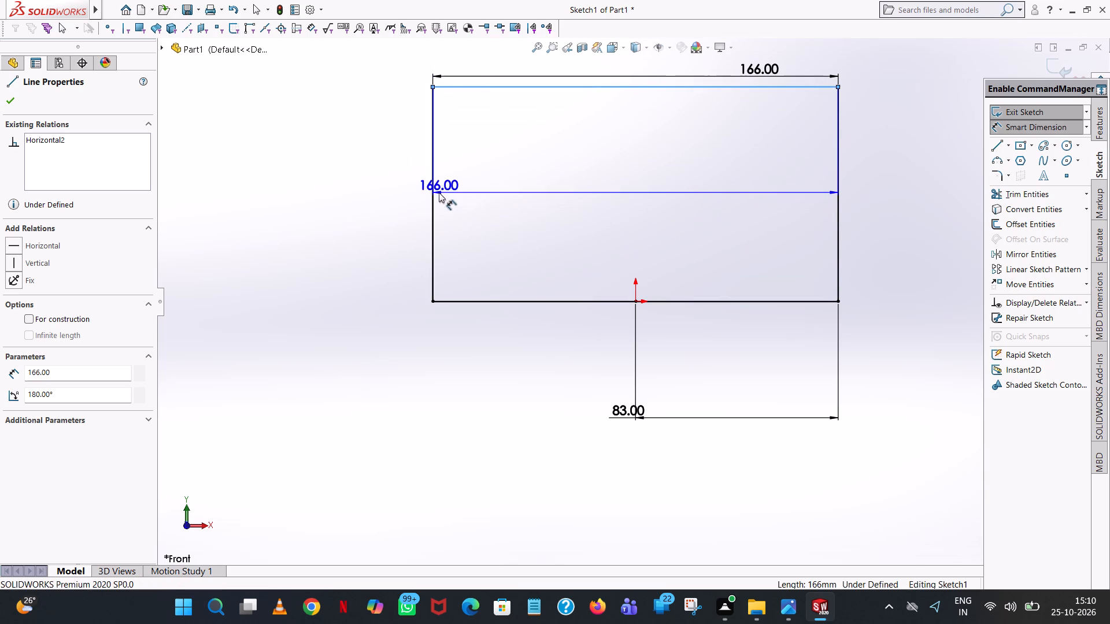
pyautogui.click(433, 192)
pyautogui.click(236, 211)
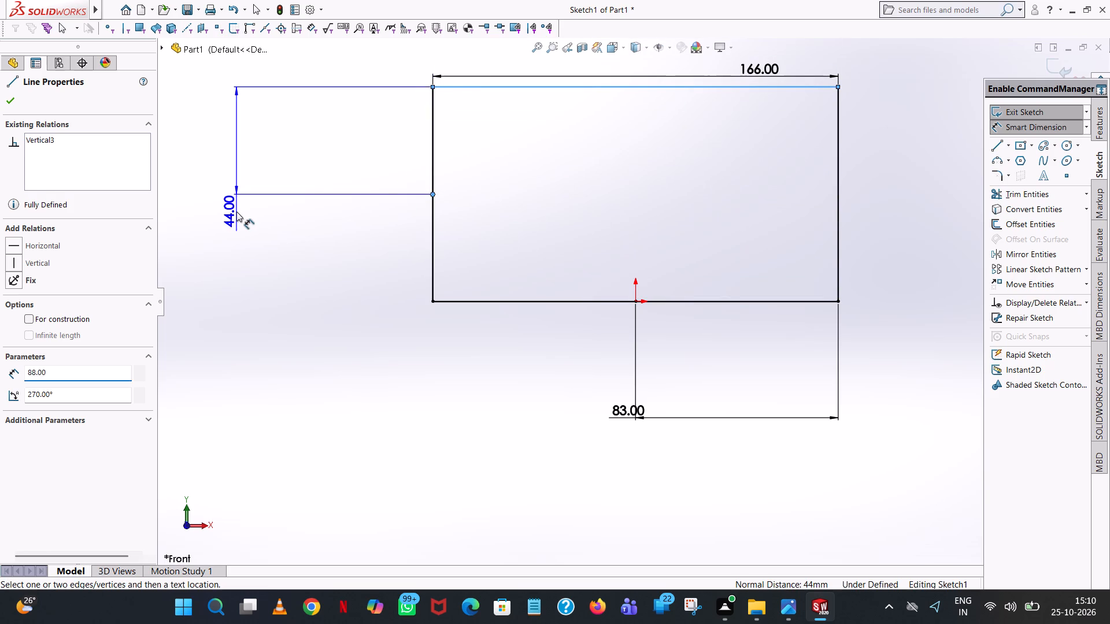
pyautogui.click(194, 189)
pyautogui.click(374, 134)
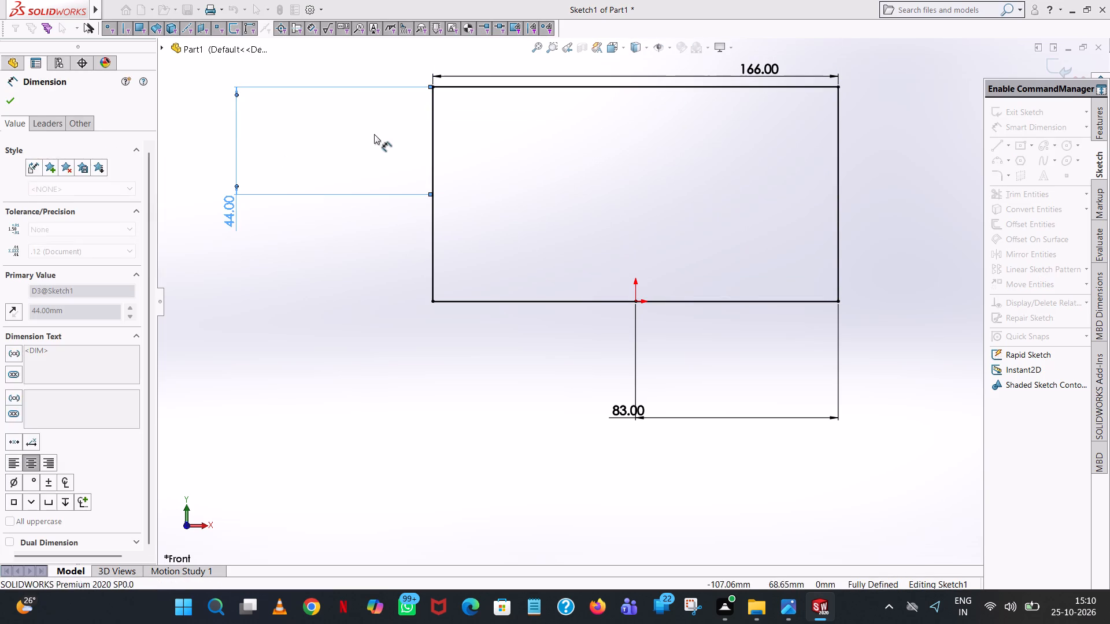
# Extrude the rectangle as a blind boss 32 mm deep in the reversed direction.
pyautogui.click(1097, 123)
pyautogui.click(1010, 110)
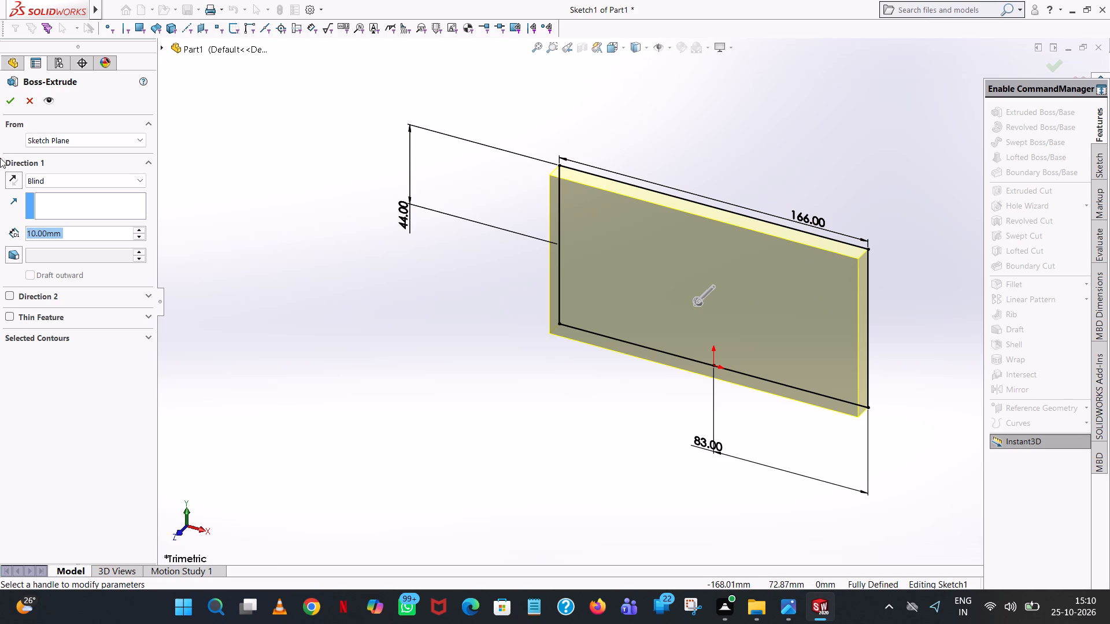
pyautogui.click(12, 179)
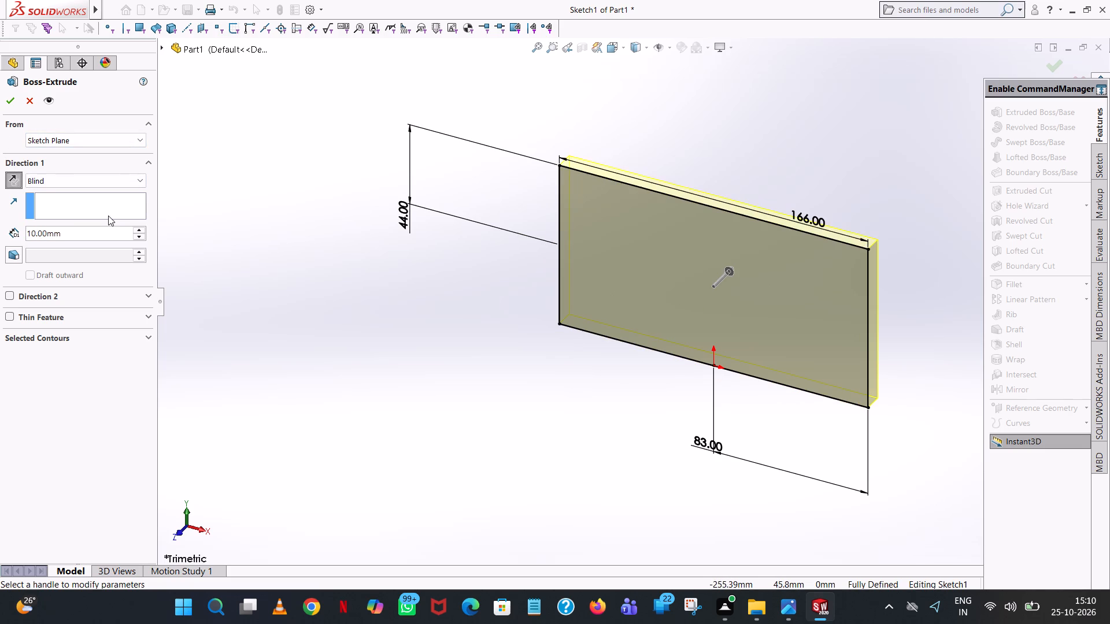
pyautogui.doubleClick(76, 231)
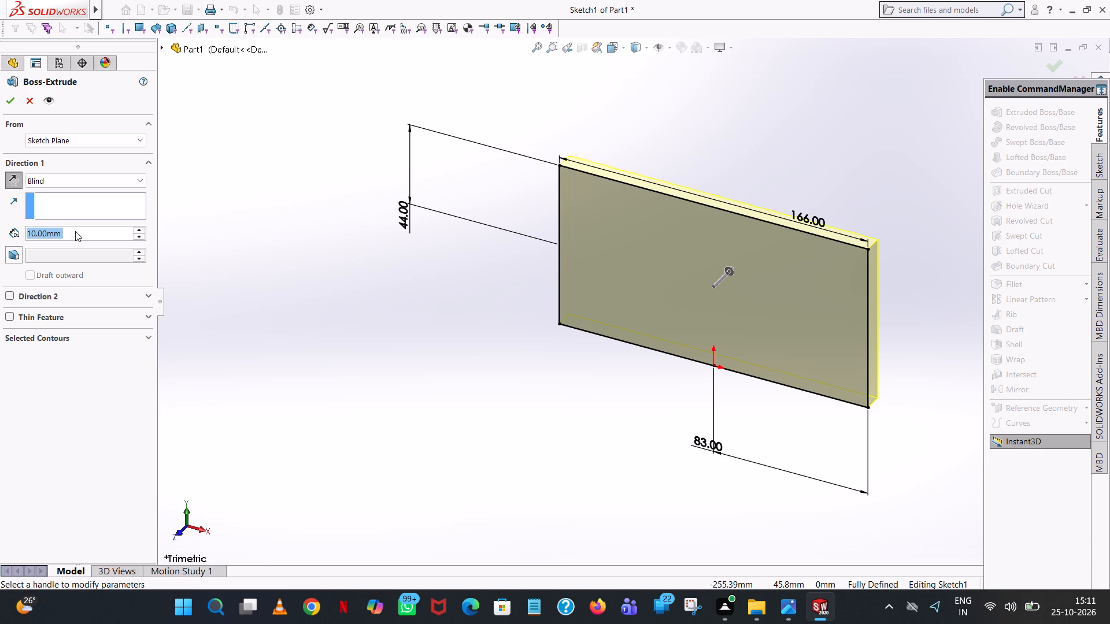
pyautogui.write('32')
pyautogui.press('Return')
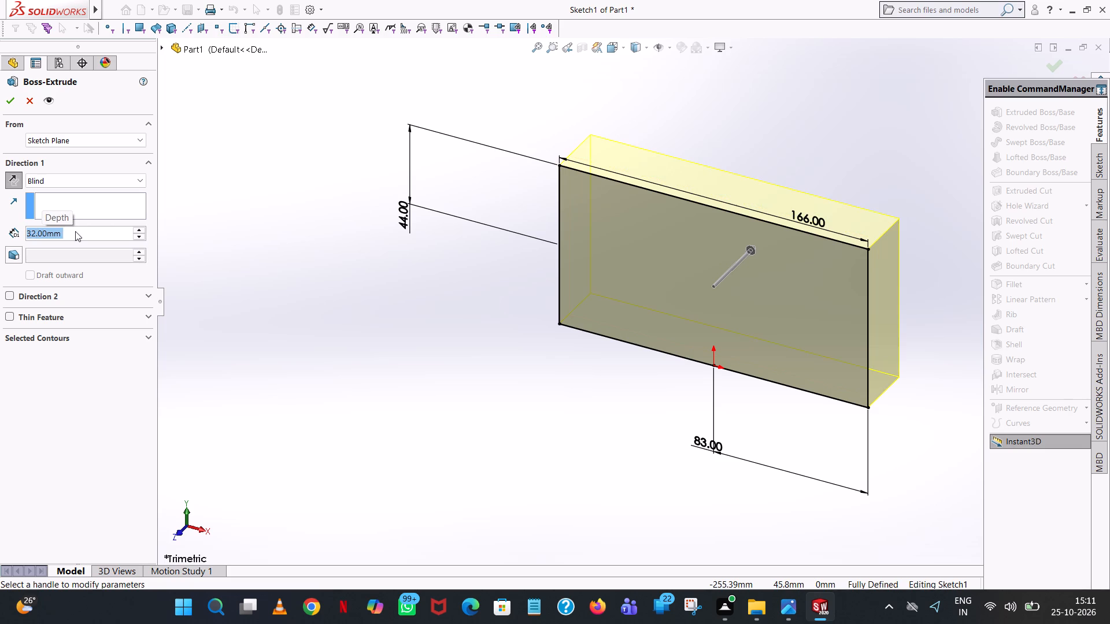
pyautogui.click(13, 103)
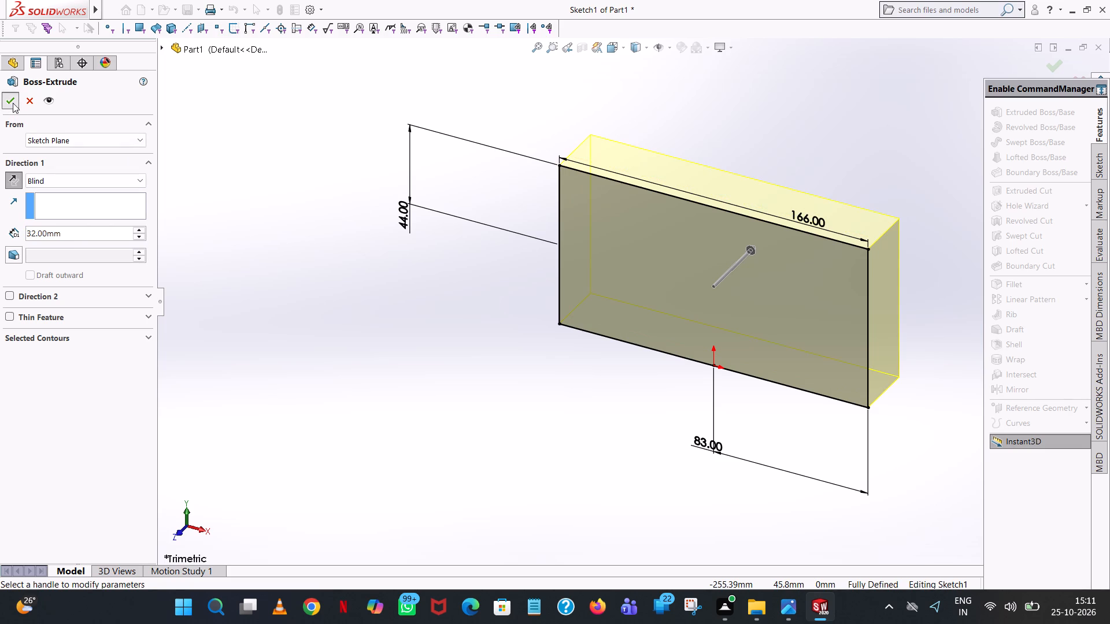
pyautogui.click(225, 197)
# Start an extruded boss sketch on the block's 88 x 32 mm +X end face.
pyautogui.moveTo(400, 191); pyautogui.dragTo(372, 151, button='middle')
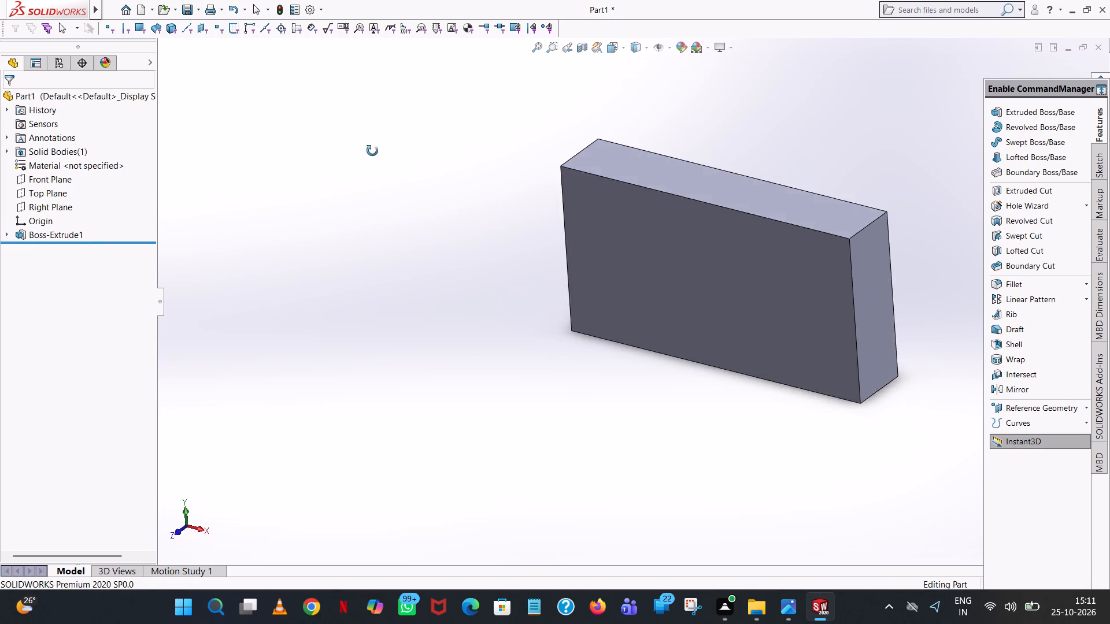
pyautogui.moveTo(372, 151); pyautogui.dragTo(345, 304, button='middle')
pyautogui.moveTo(743, 363); pyautogui.dragTo(728, 295, button='middle')
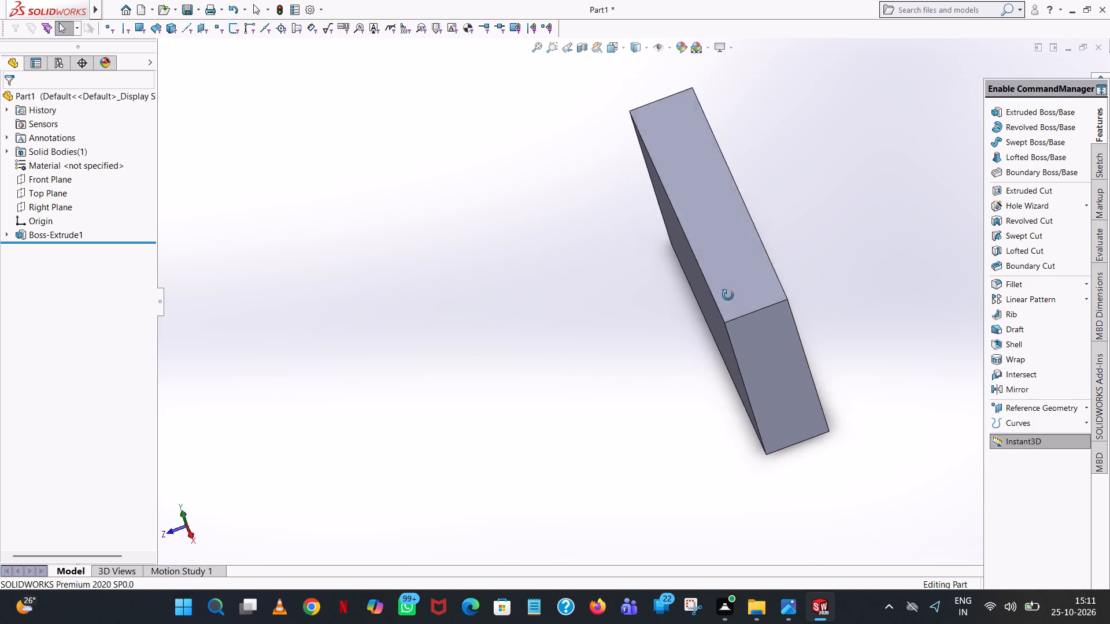
pyautogui.moveTo(728, 295); pyautogui.dragTo(702, 210, button='middle')
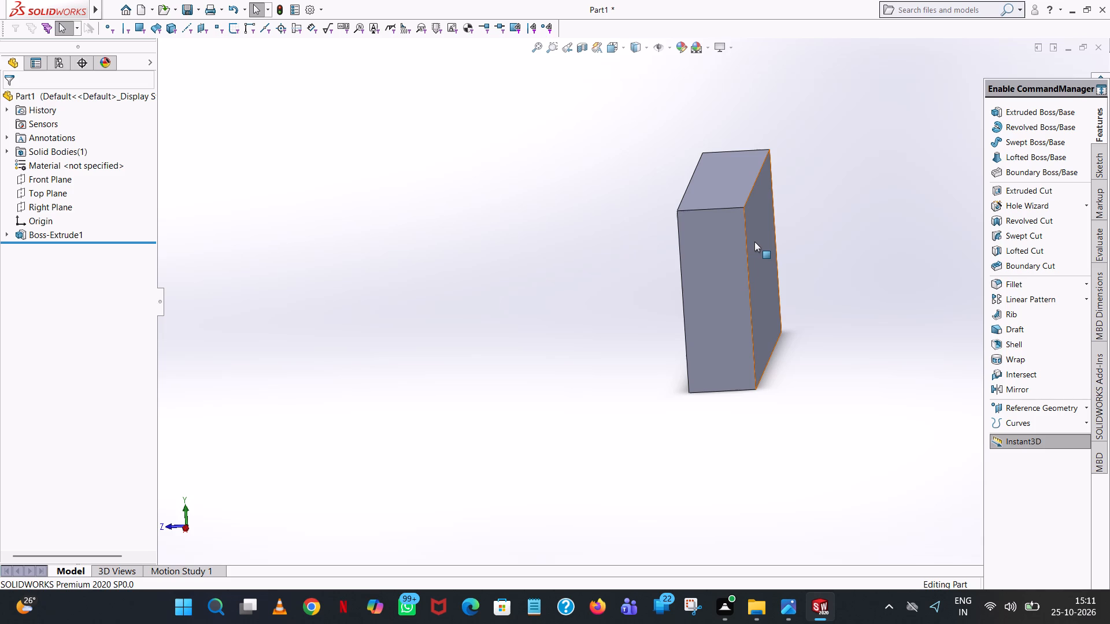
pyautogui.click(1031, 109)
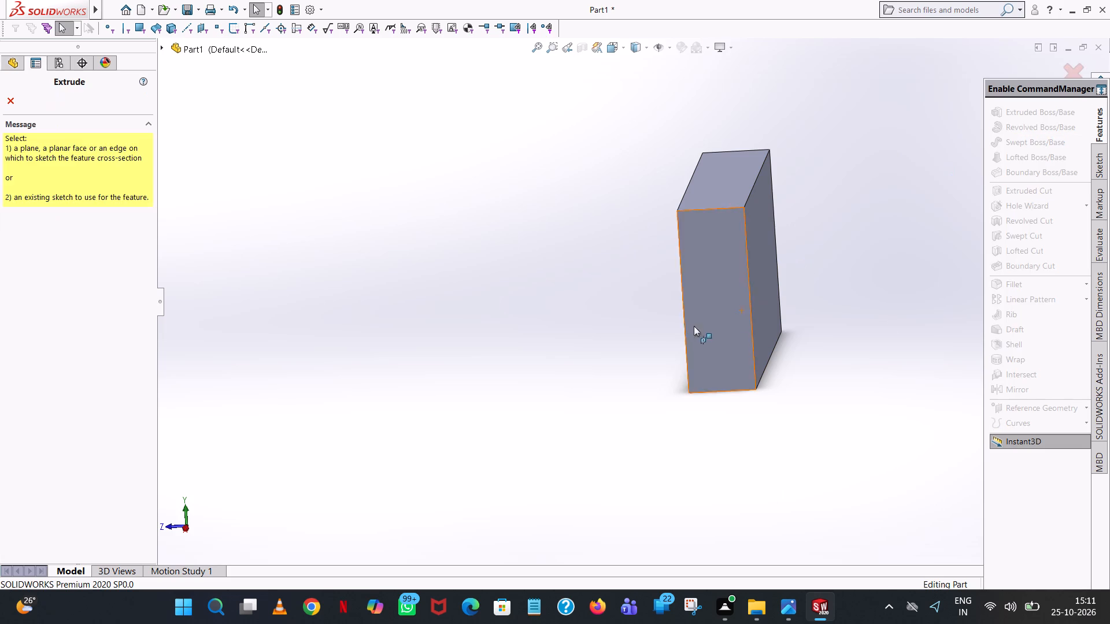
pyautogui.click(719, 287)
pyautogui.scroll(2, 795, 261)
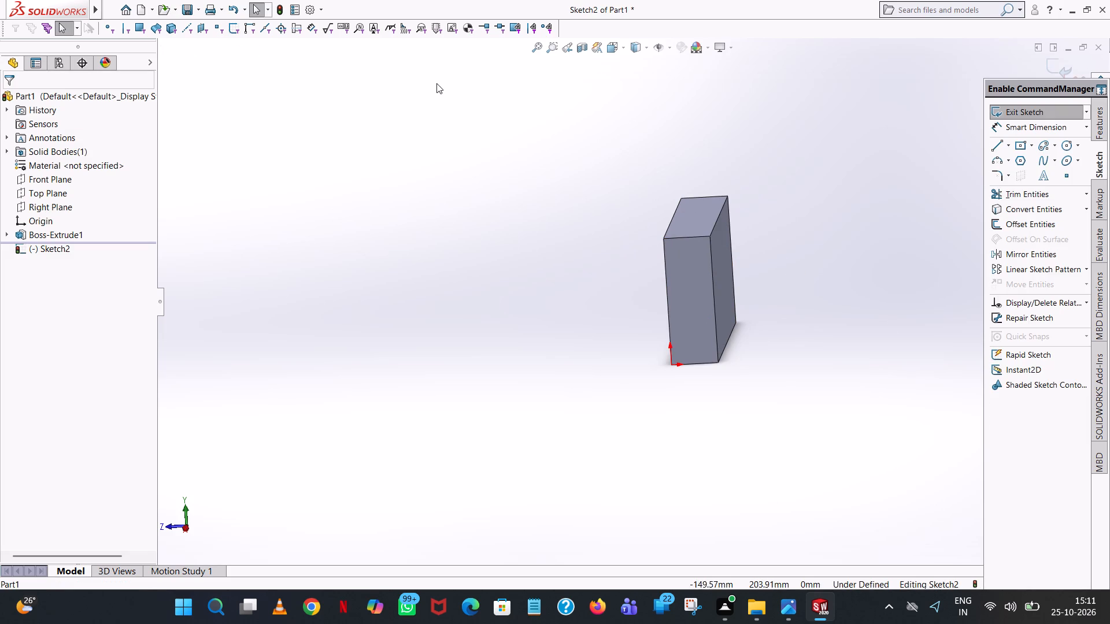
pyautogui.click(622, 46)
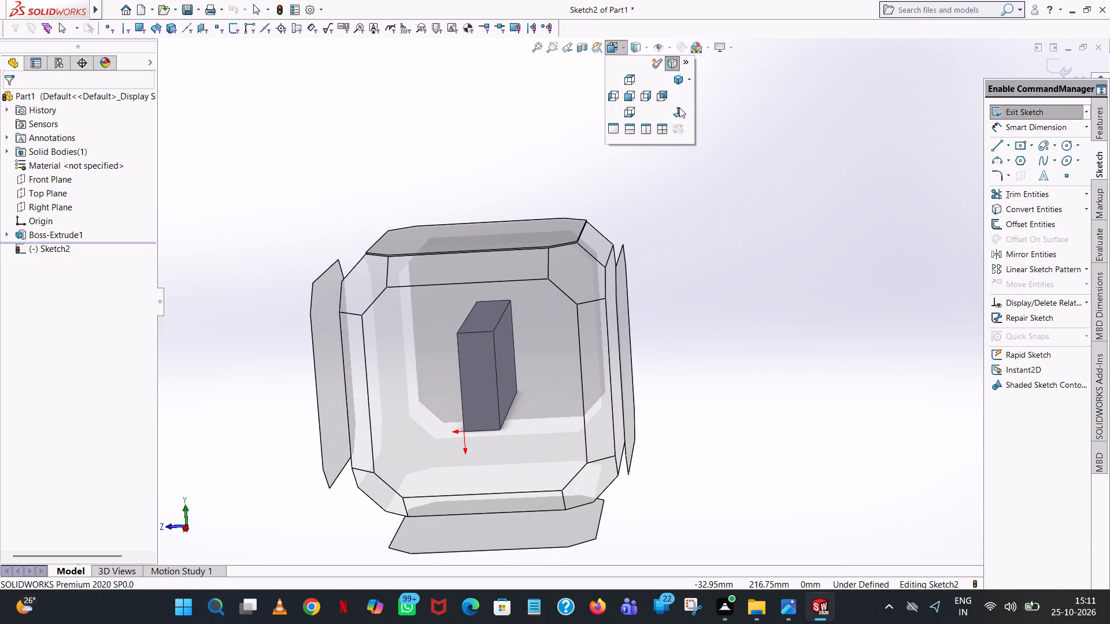
pyautogui.click(679, 111)
# Draw a 42 mm horizontal line outward from the midpoint of the end face's -Z vertical edge.
pyautogui.click(1000, 143)
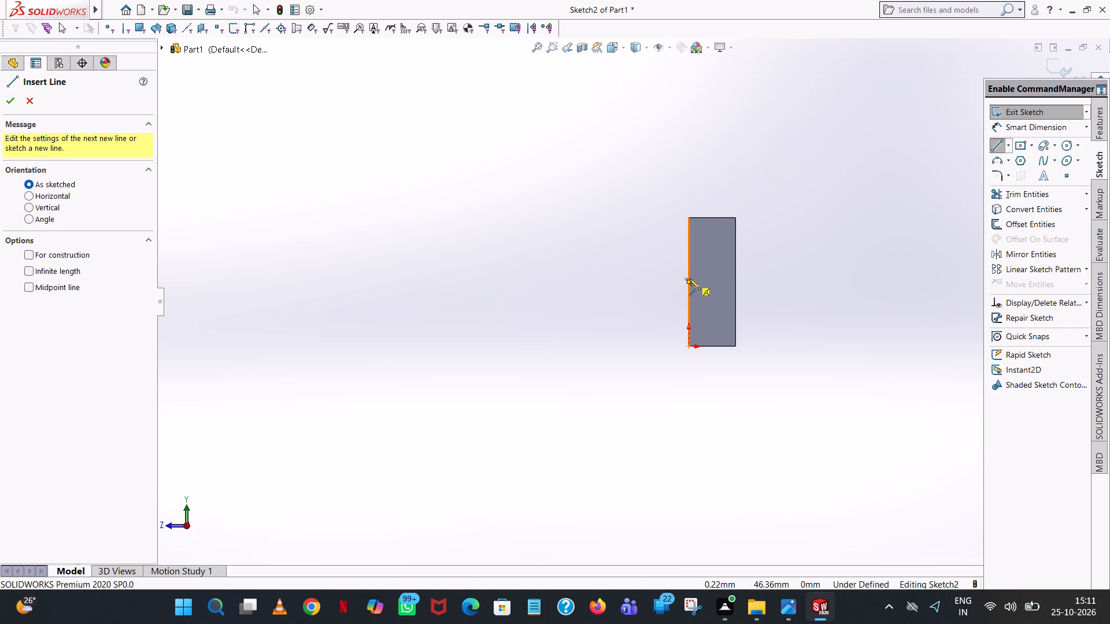
pyautogui.click(734, 281)
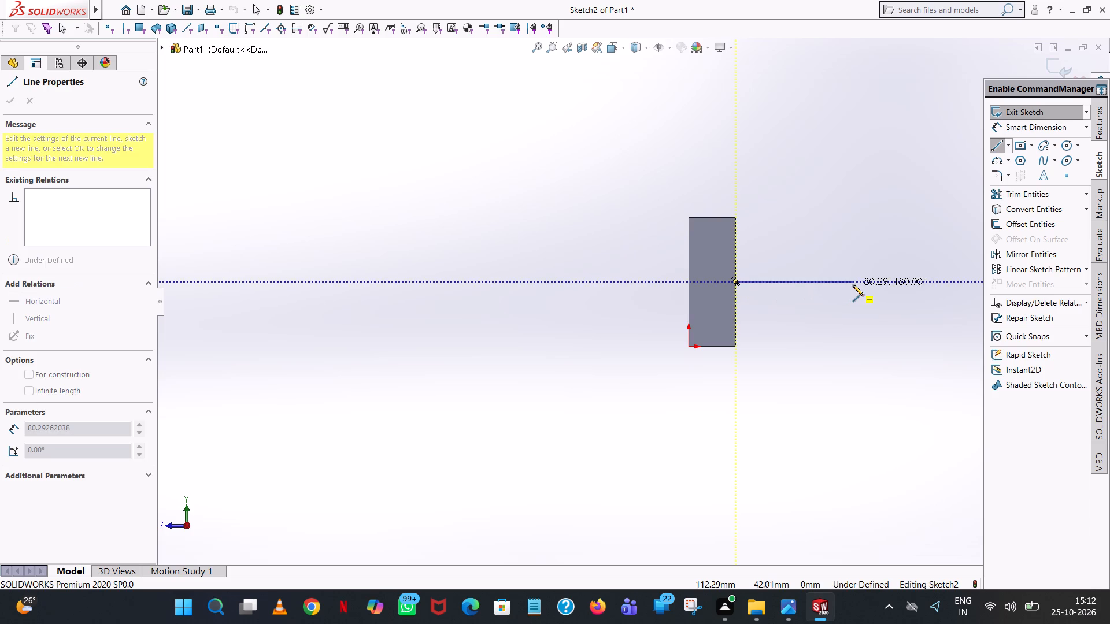
pyautogui.scroll(2, 853, 285)
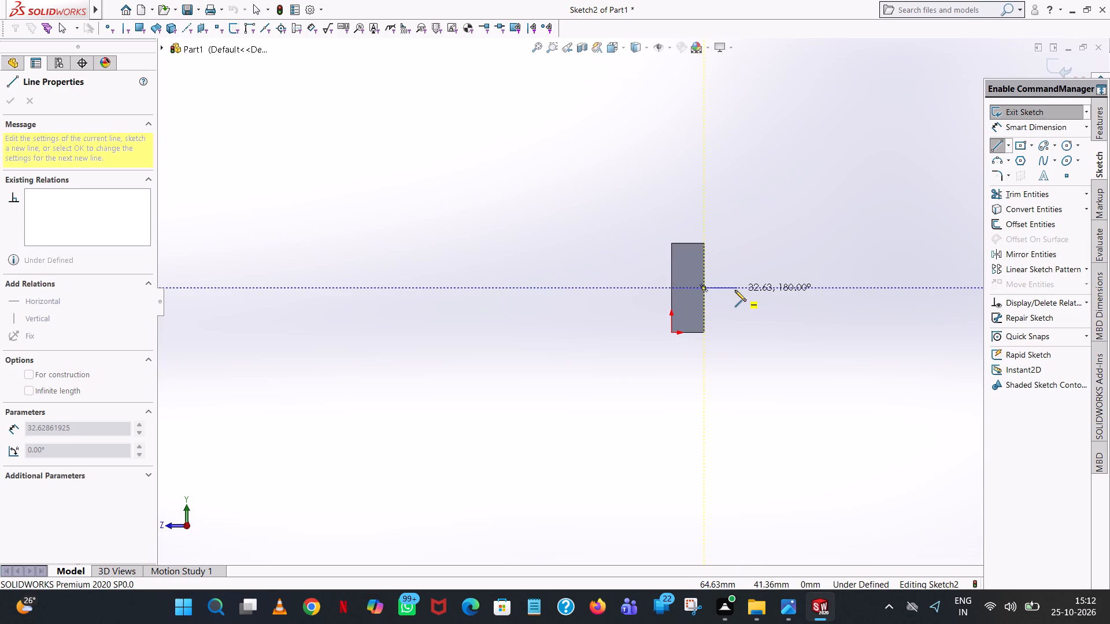
pyautogui.scroll(-1, 734, 290)
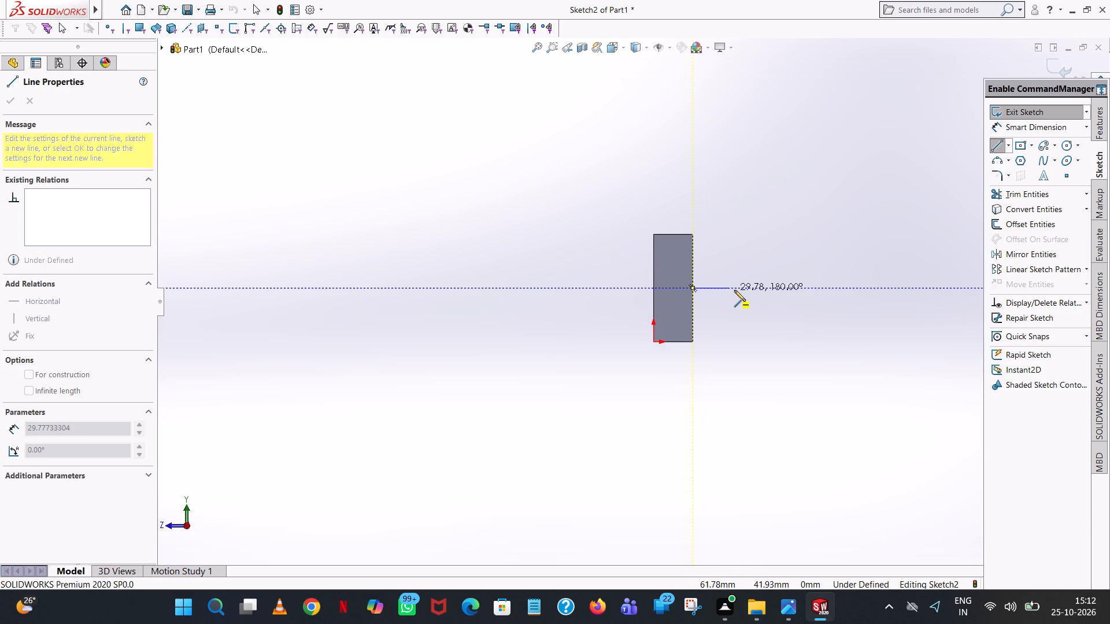
pyautogui.scroll(-7, 734, 290)
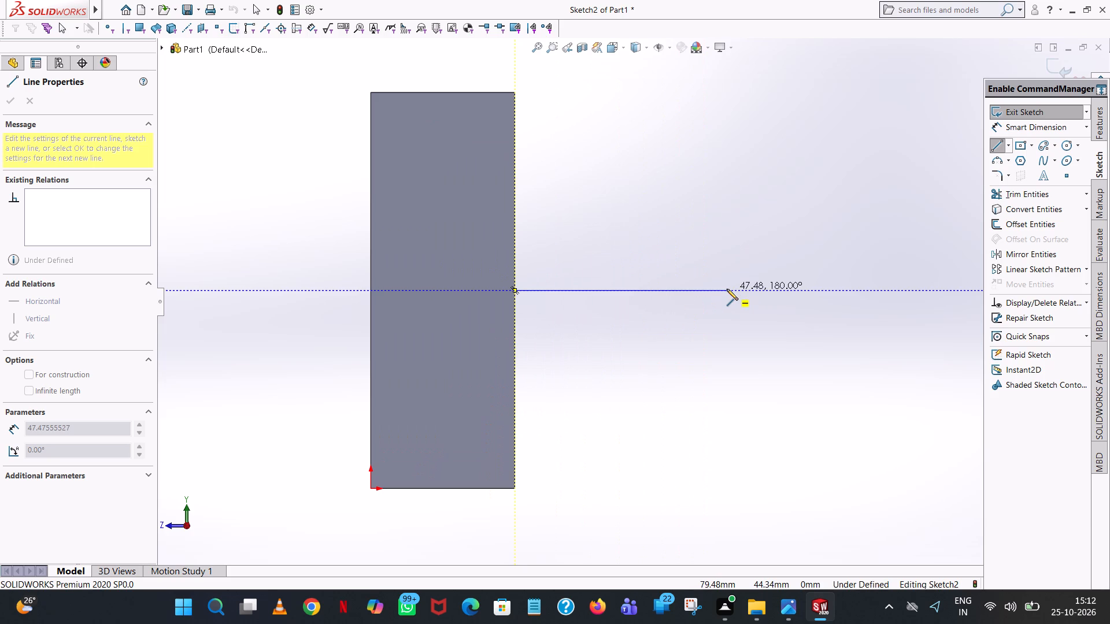
pyautogui.click(727, 289)
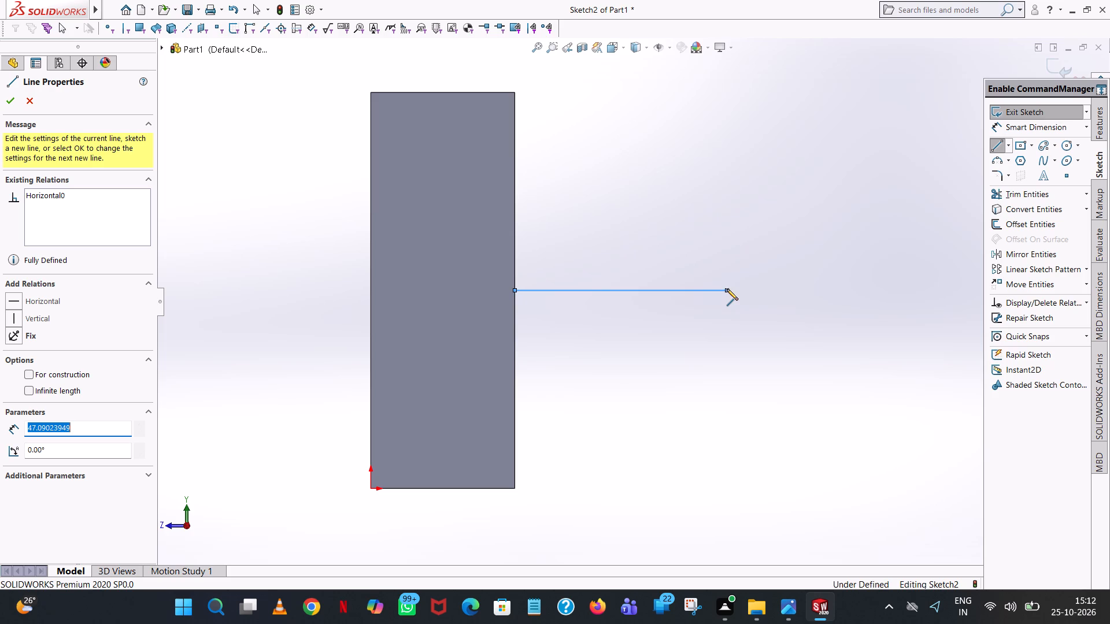
pyautogui.write('80')
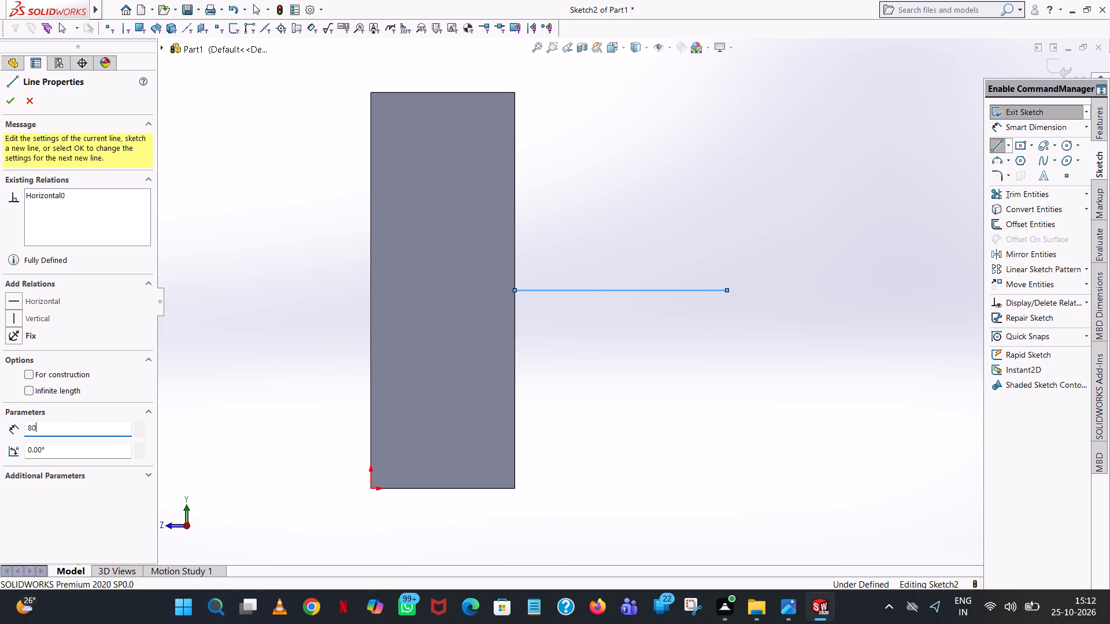
pyautogui.write('-38')
pyautogui.press('Return')
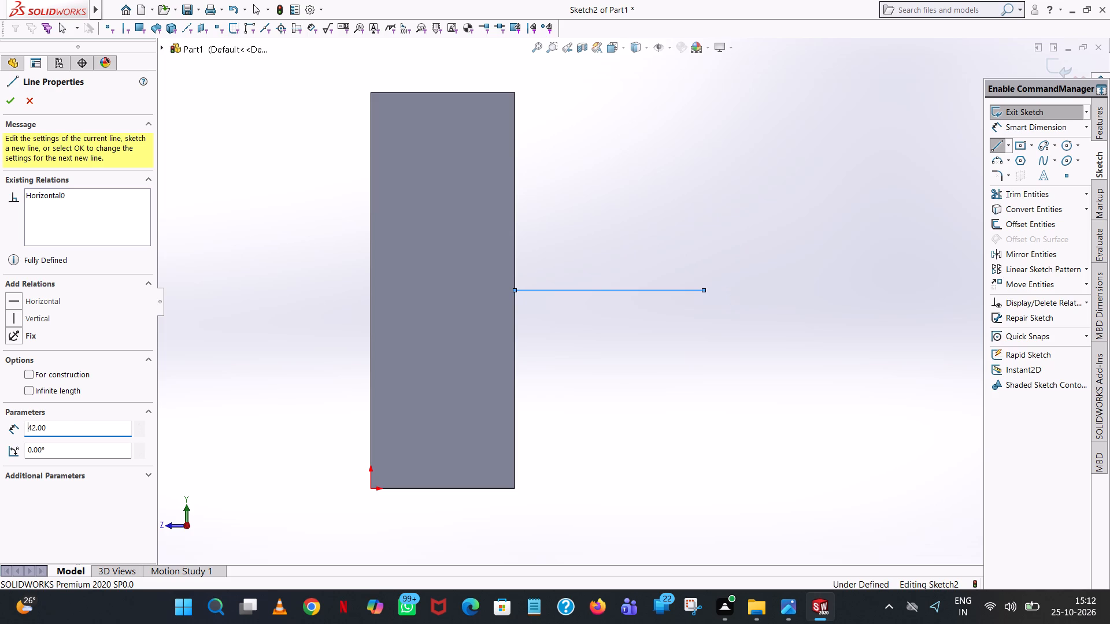
pyautogui.rightClick(727, 289)
pyautogui.click(784, 298)
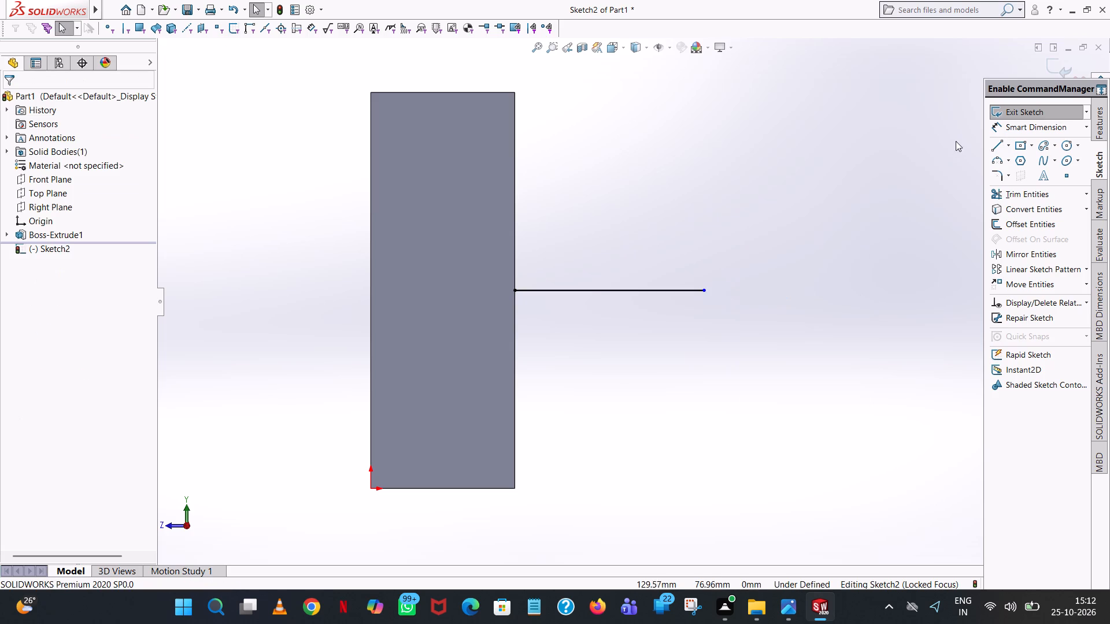
# Draw a circle with a 38 mm radius centred on the free end of the horizontal line.
pyautogui.click(1065, 140)
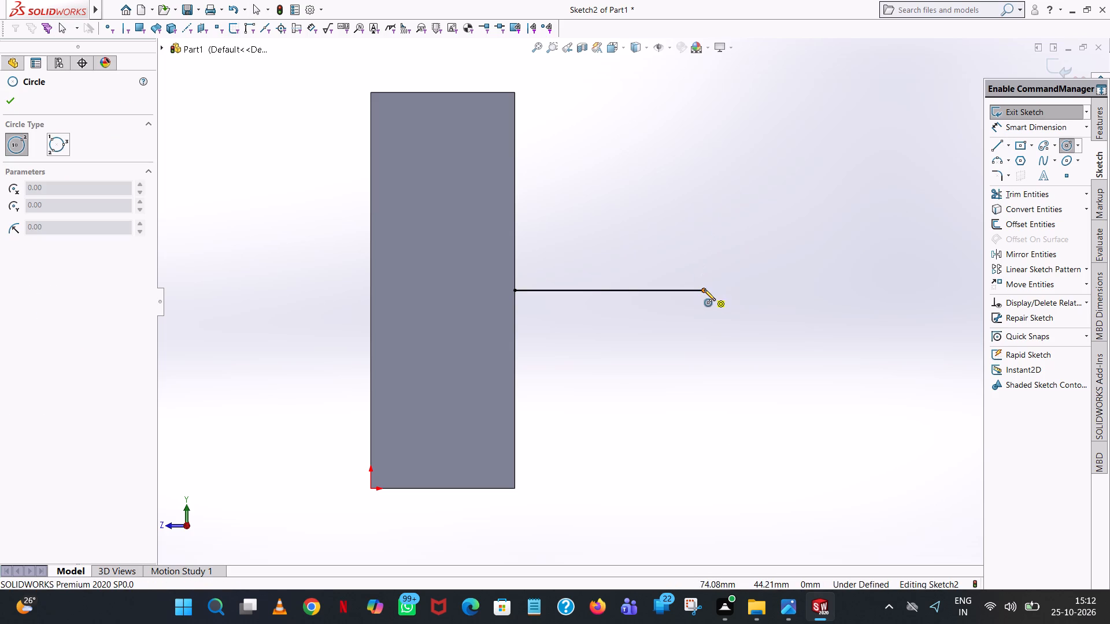
pyautogui.click(704, 289)
pyautogui.click(802, 216)
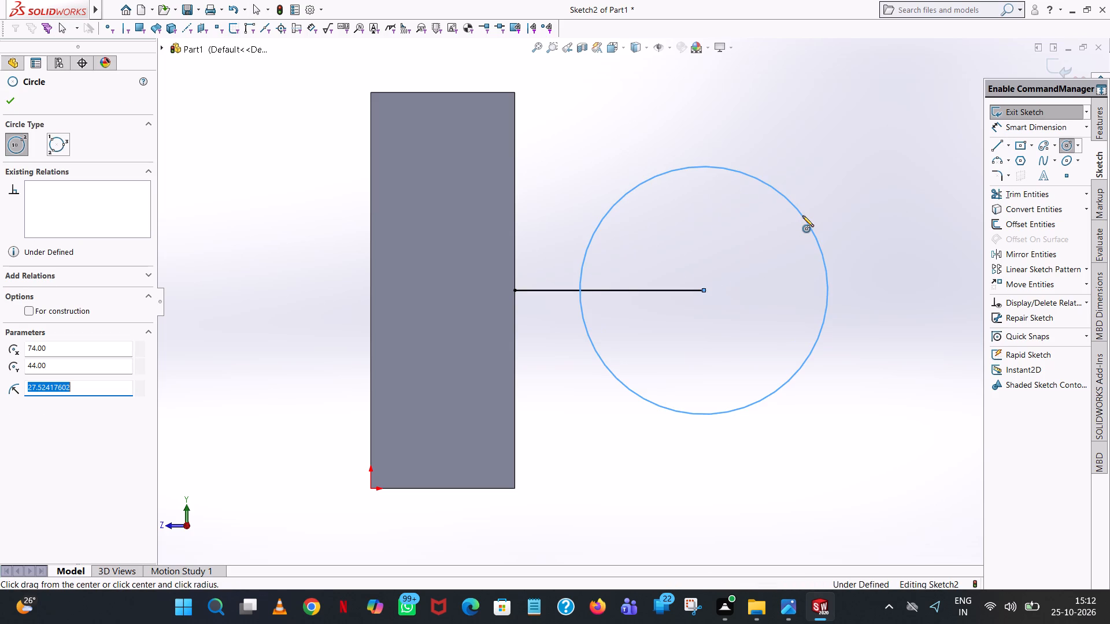
pyautogui.write('38')
pyautogui.press('Return')
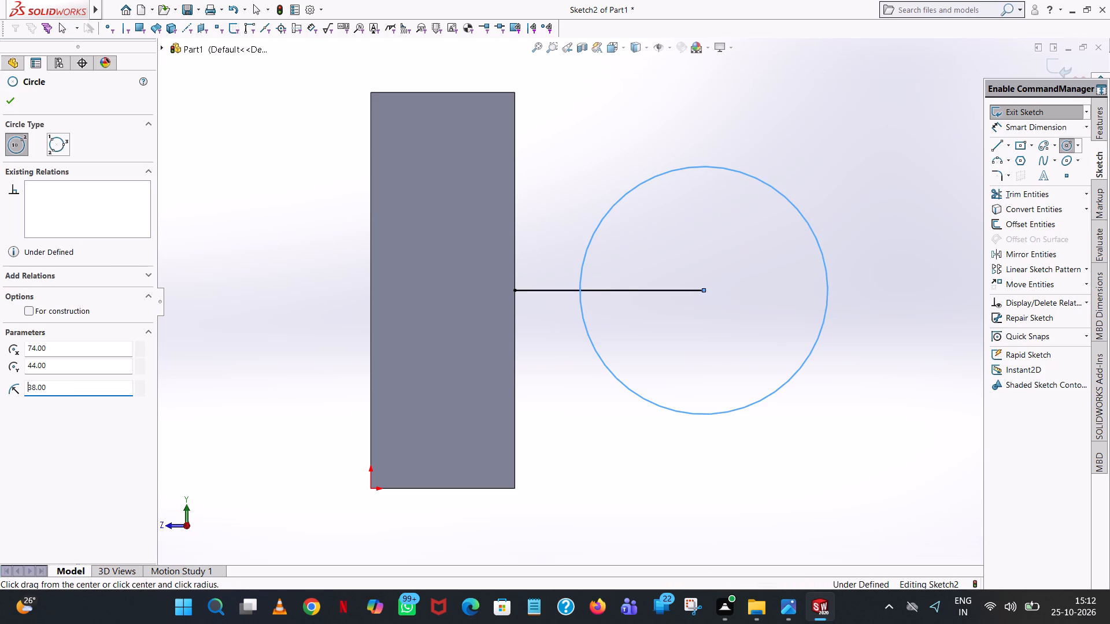
pyautogui.rightClick(802, 216)
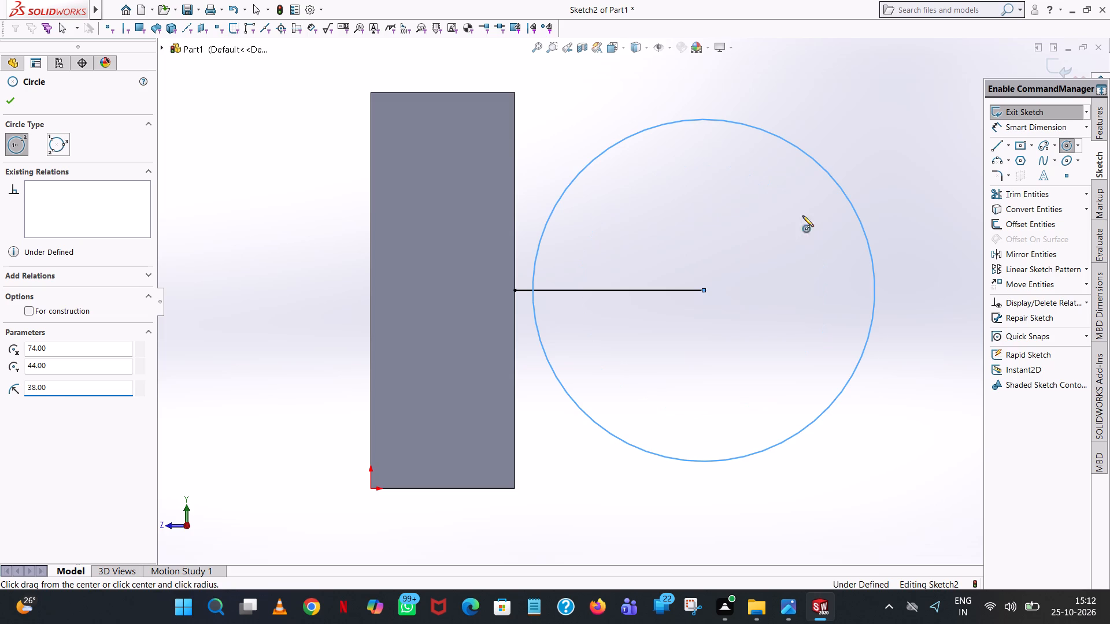
pyautogui.click(853, 225)
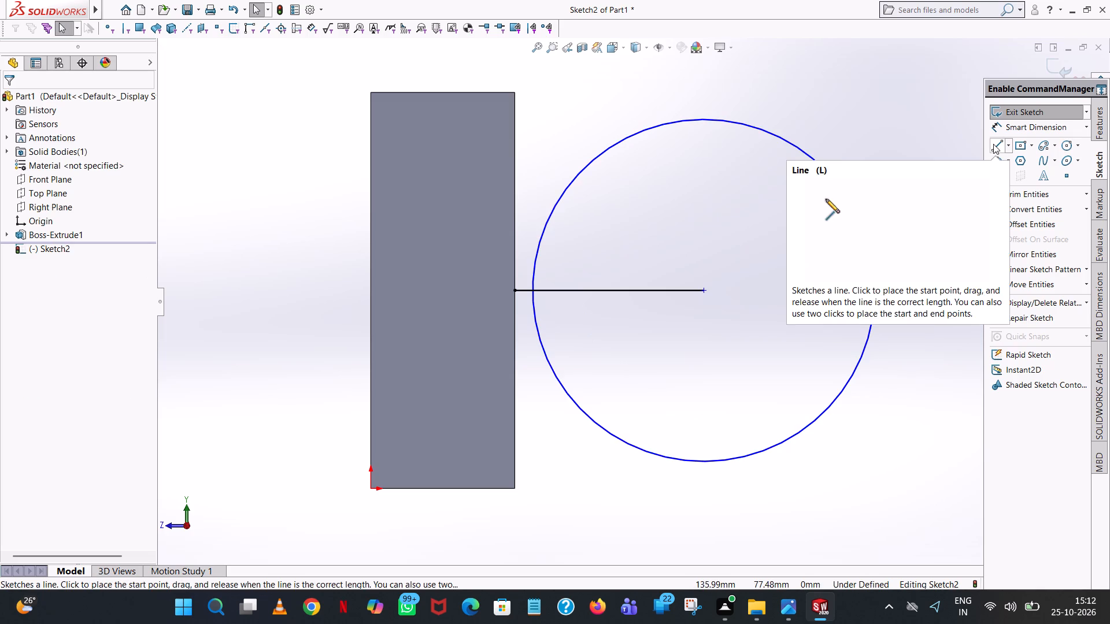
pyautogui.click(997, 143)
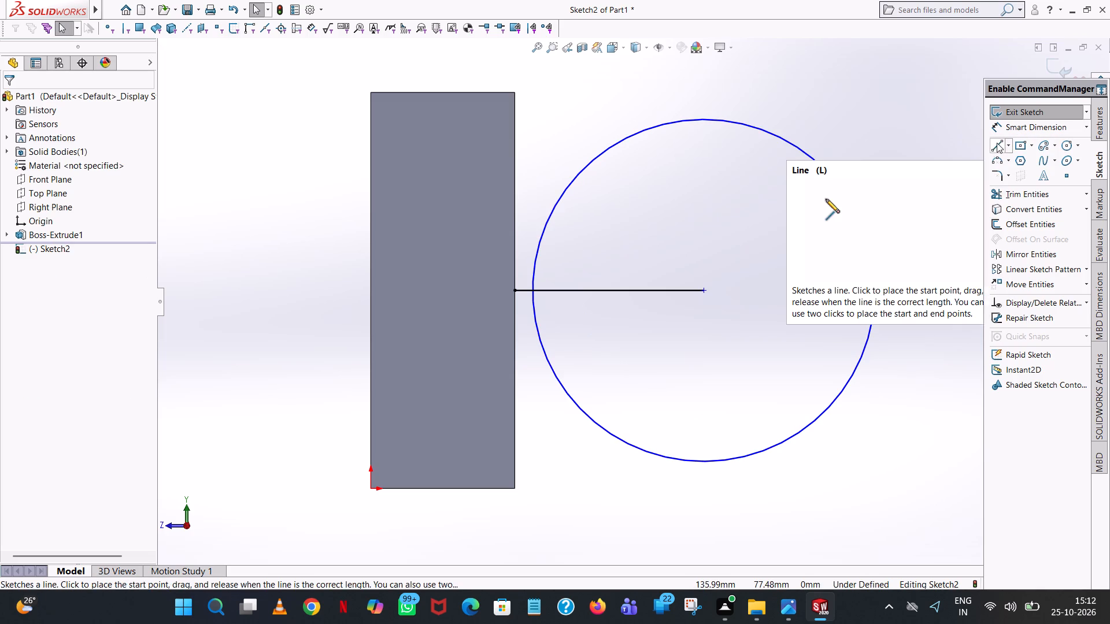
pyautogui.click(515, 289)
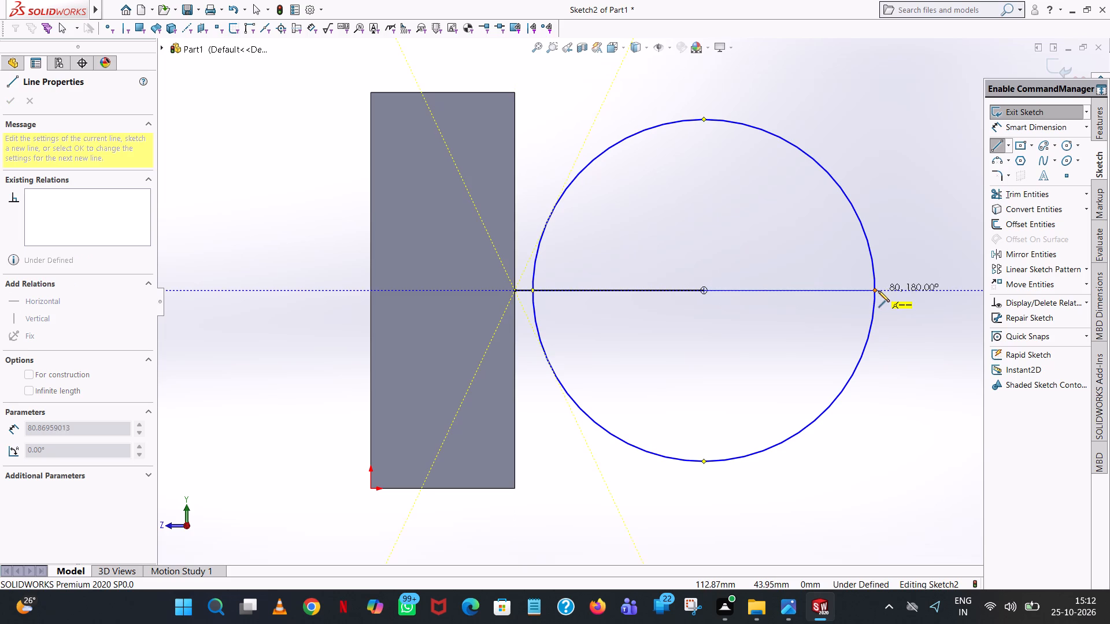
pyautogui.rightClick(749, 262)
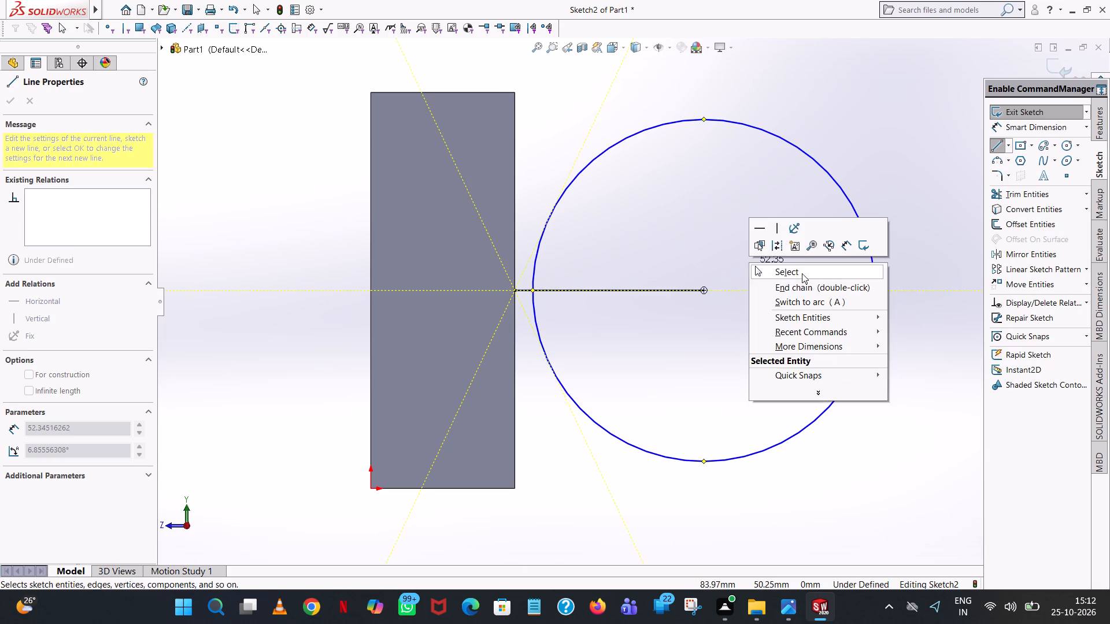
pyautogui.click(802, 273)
# Trim away the horizontal helper line, both inside the circle and between the circle and the block.
pyautogui.click(1015, 187)
pyautogui.click(686, 288)
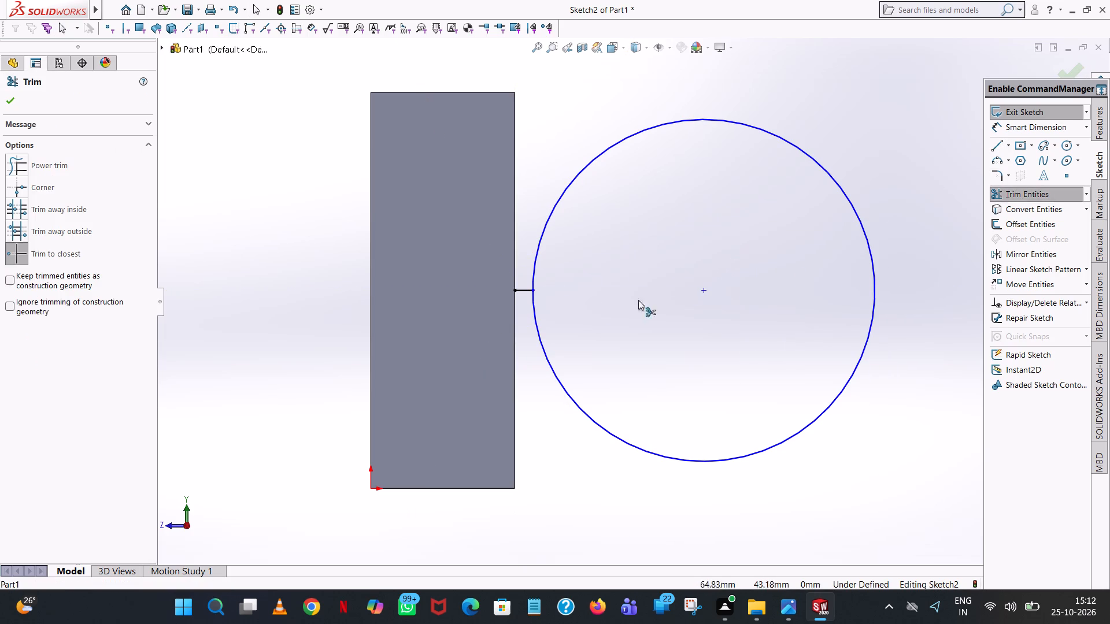
pyautogui.click(523, 291)
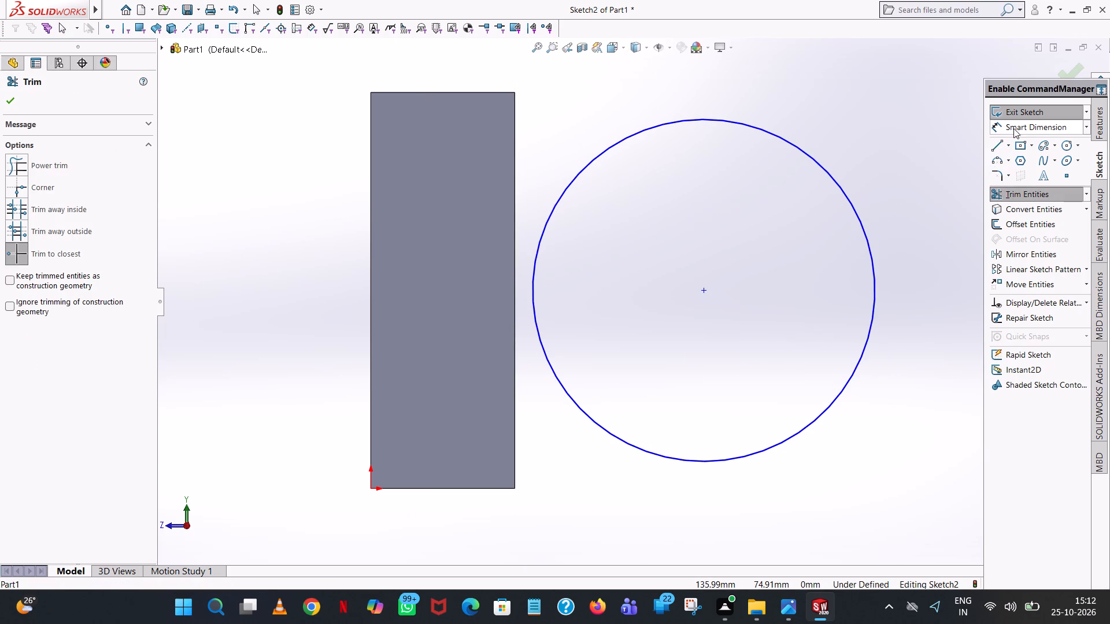
# Dimension the circle's diameter.
pyautogui.click(1017, 124)
pyautogui.click(824, 167)
pyautogui.click(913, 121)
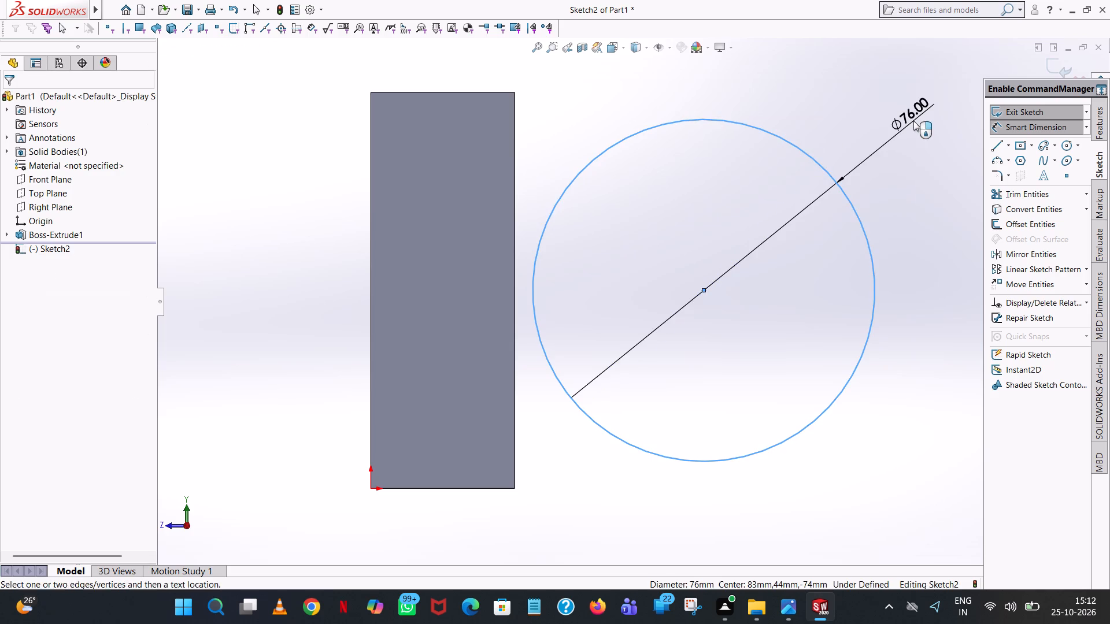
pyautogui.click(864, 105)
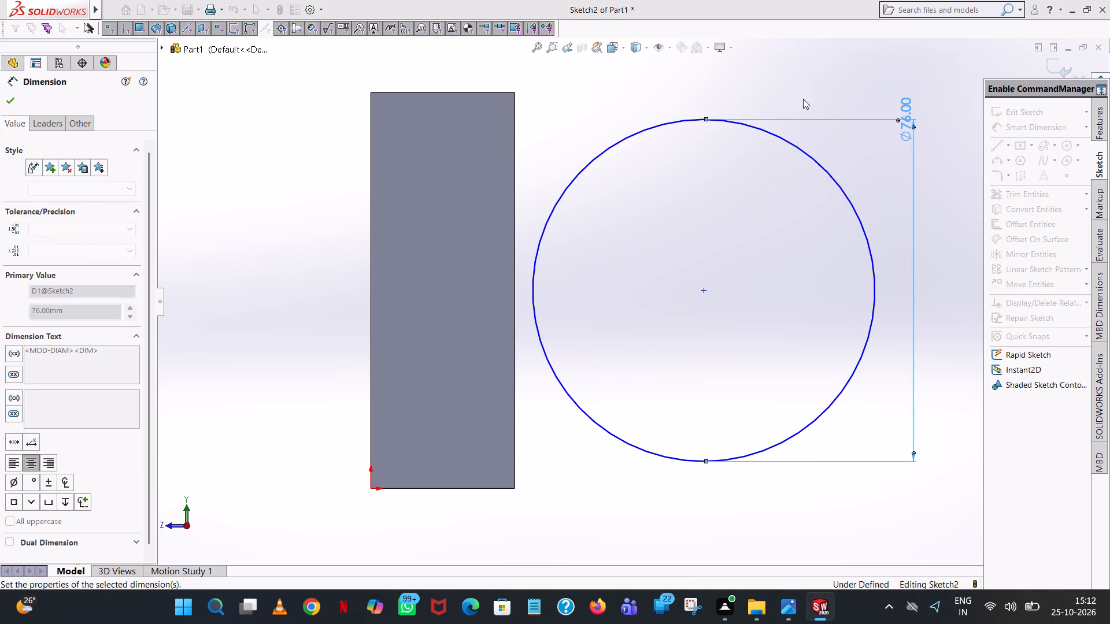
pyautogui.click(801, 95)
# Dimension the horizontal distance from the origin to the circle's centre.
pyautogui.click(706, 291)
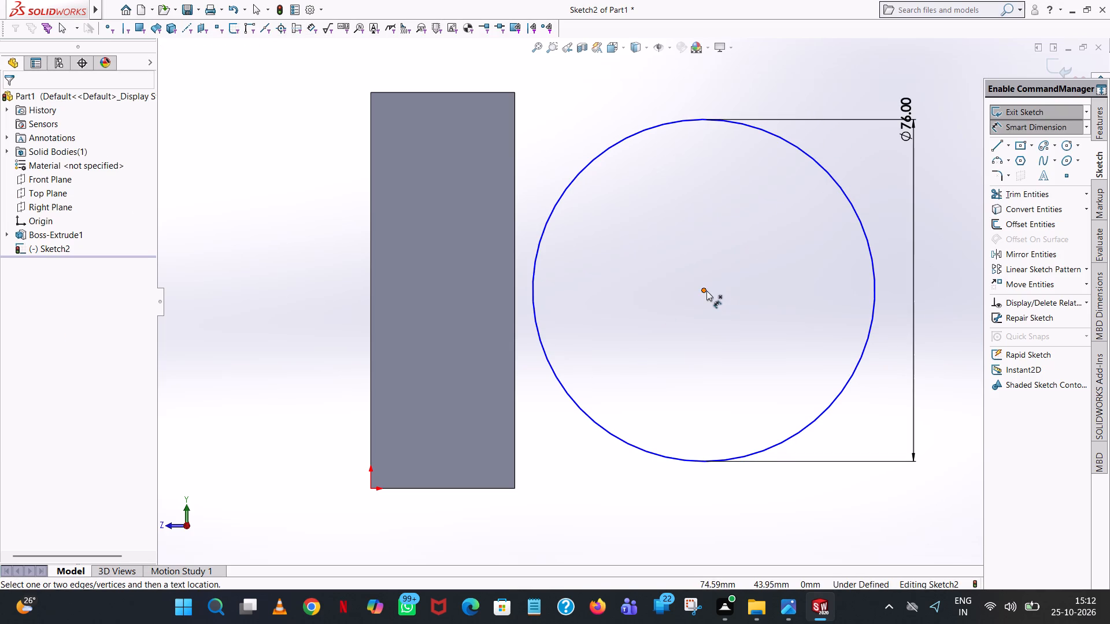
pyautogui.click(370, 486)
pyautogui.click(580, 537)
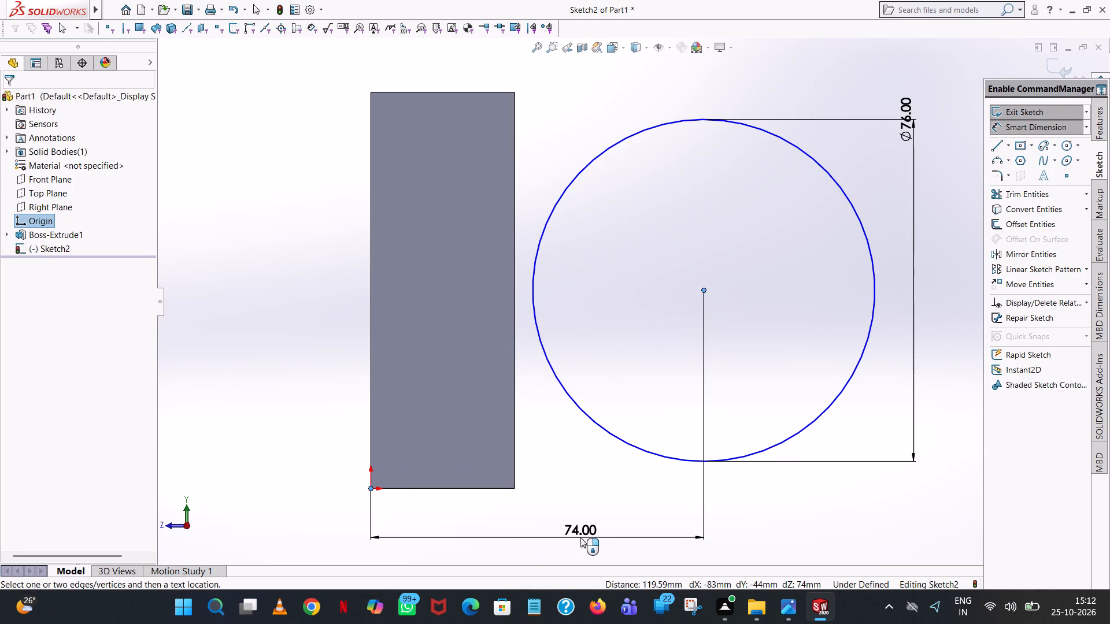
pyautogui.click(524, 520)
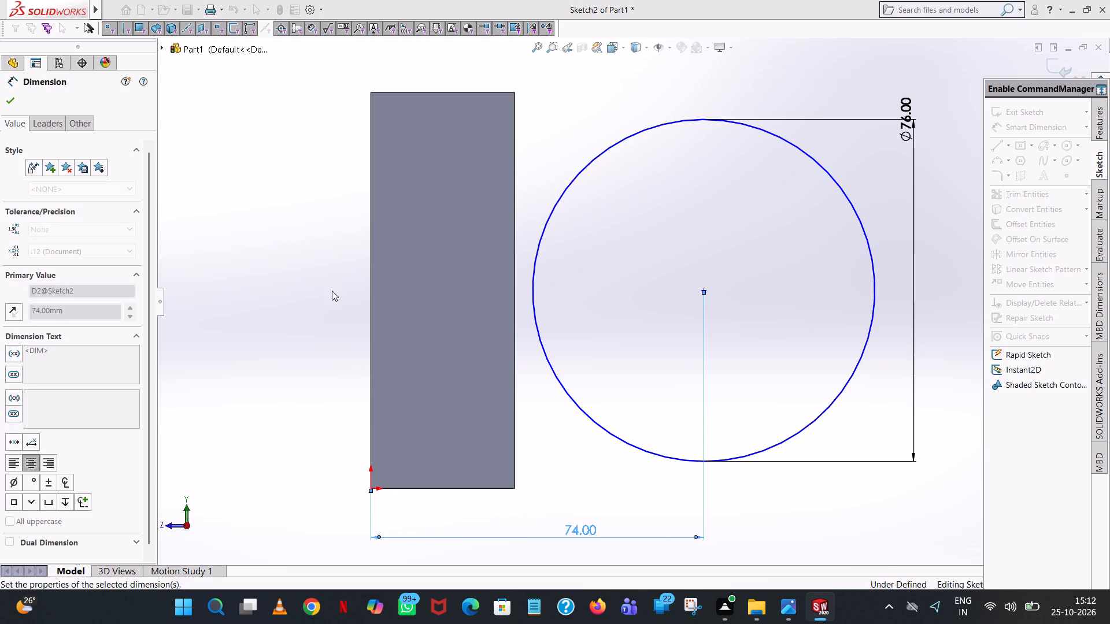
pyautogui.click(335, 278)
# Dimension the vertical distance from the origin to the circle's centre.
pyautogui.click(370, 491)
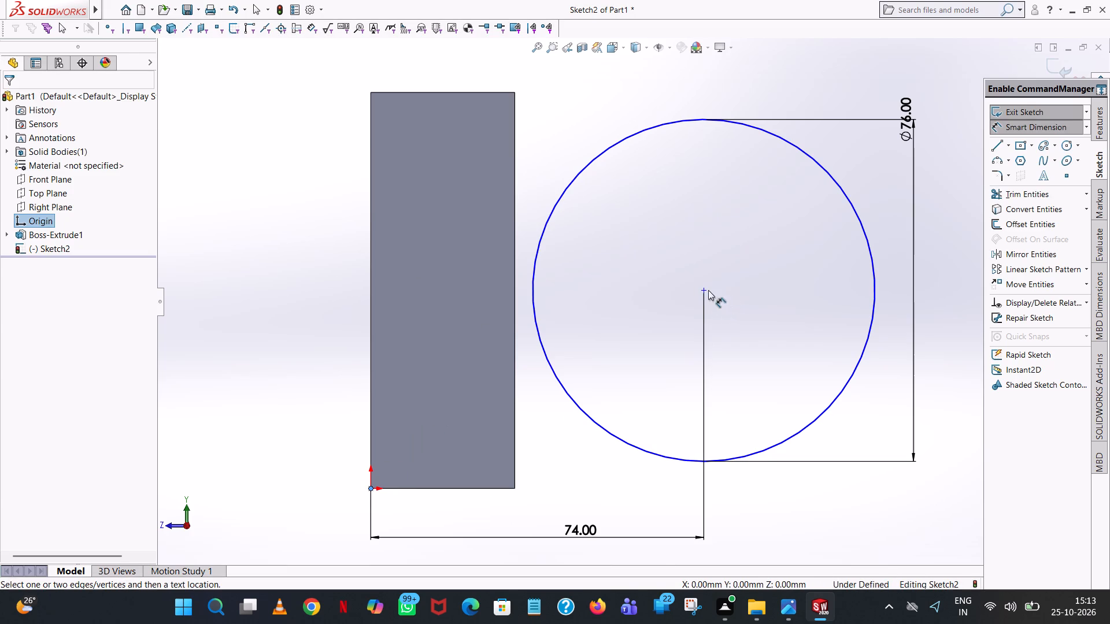
pyautogui.click(701, 289)
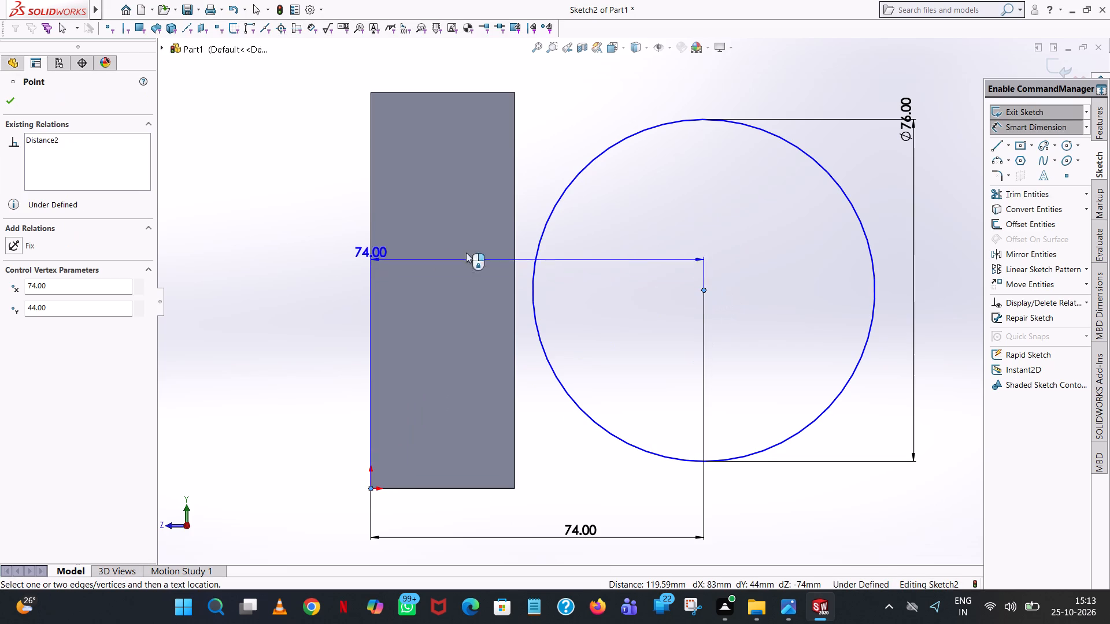
pyautogui.click(220, 318)
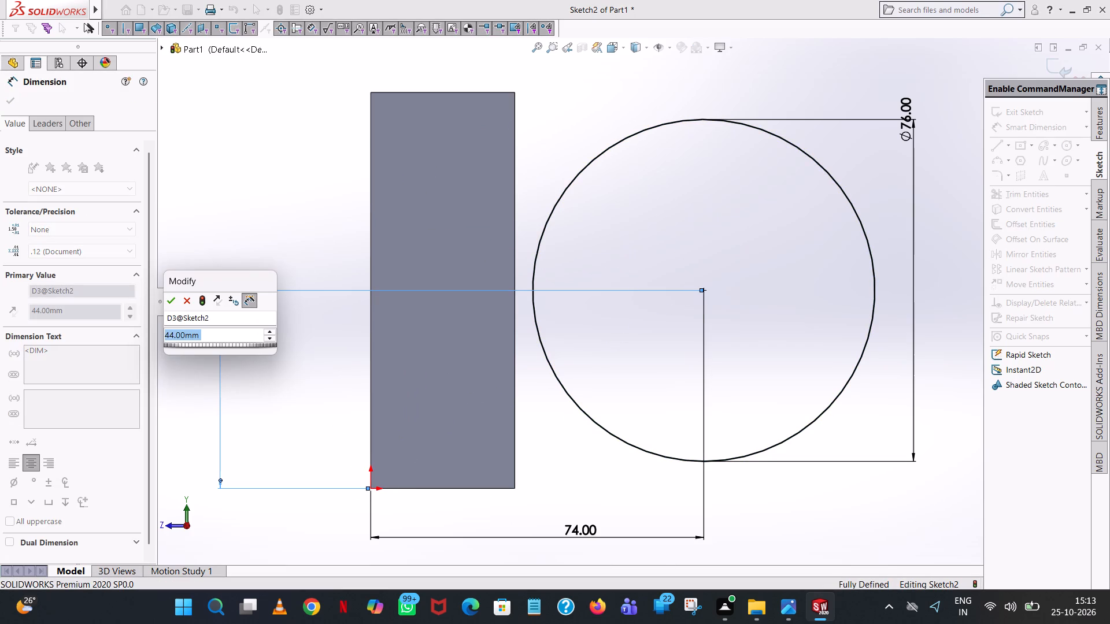
pyautogui.click(171, 303)
pyautogui.click(305, 206)
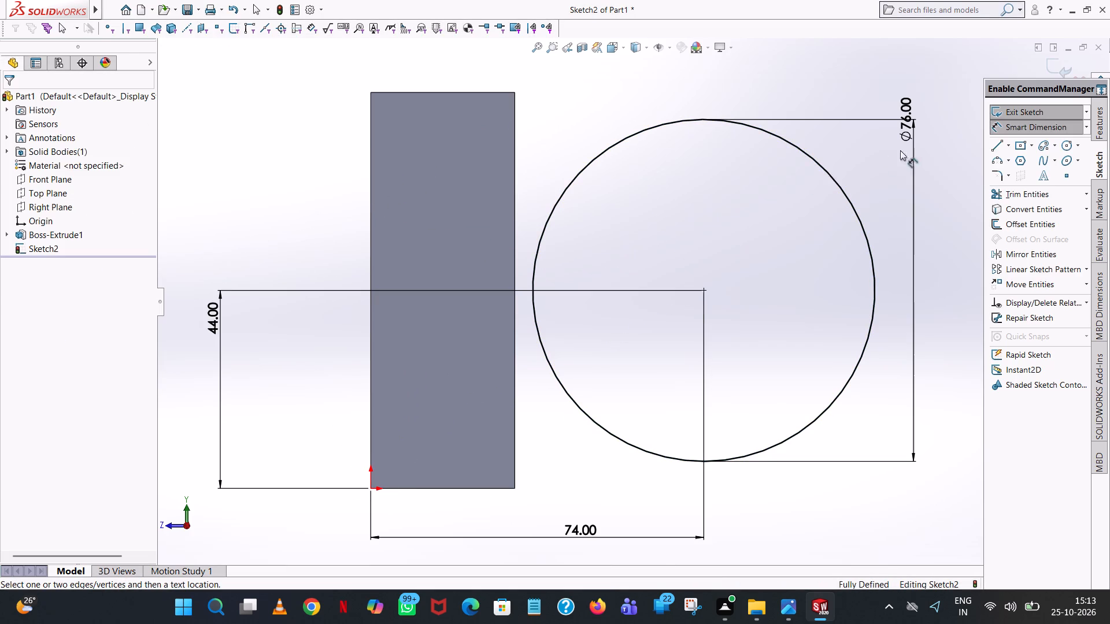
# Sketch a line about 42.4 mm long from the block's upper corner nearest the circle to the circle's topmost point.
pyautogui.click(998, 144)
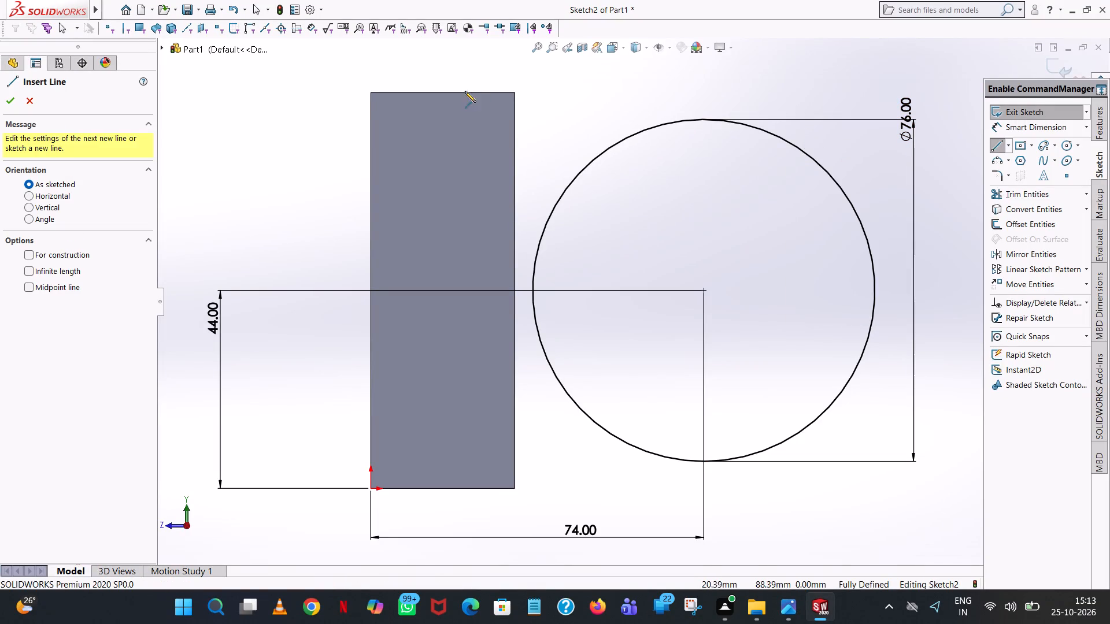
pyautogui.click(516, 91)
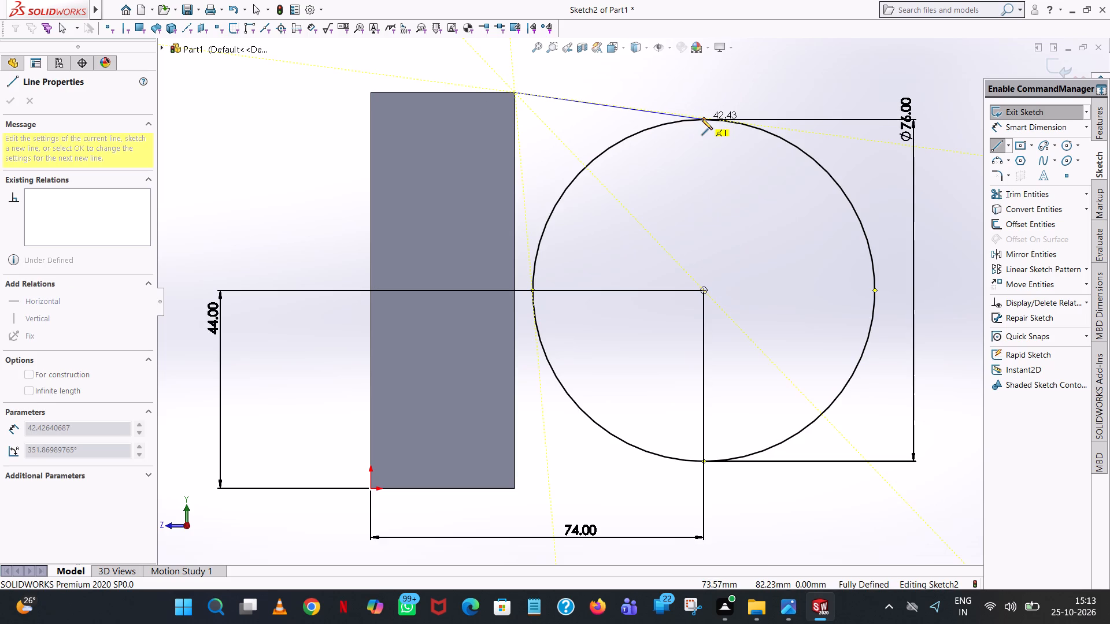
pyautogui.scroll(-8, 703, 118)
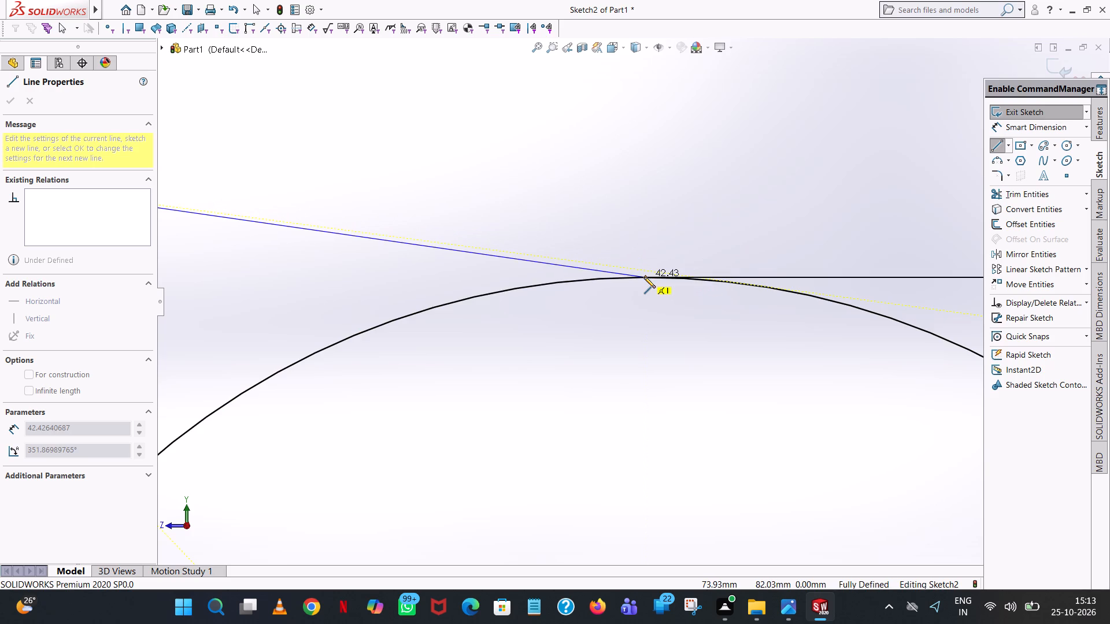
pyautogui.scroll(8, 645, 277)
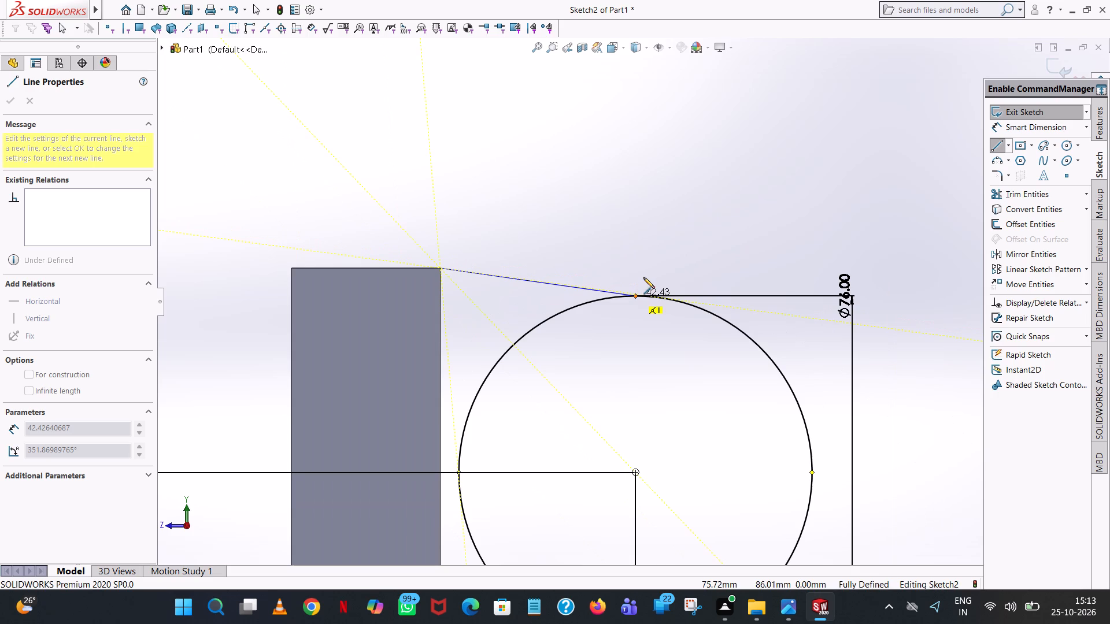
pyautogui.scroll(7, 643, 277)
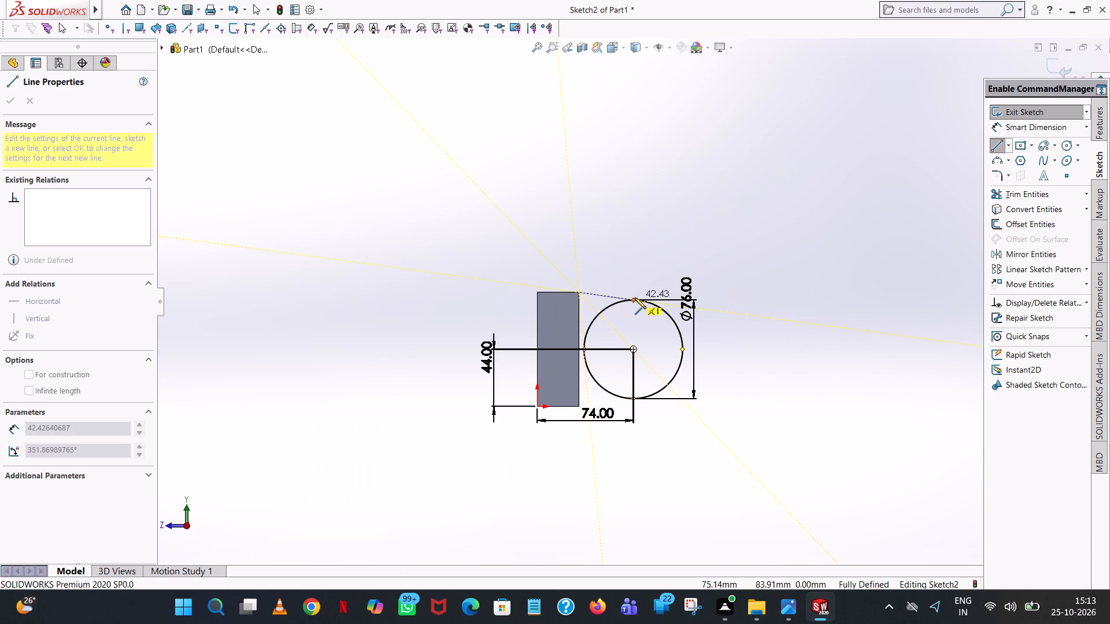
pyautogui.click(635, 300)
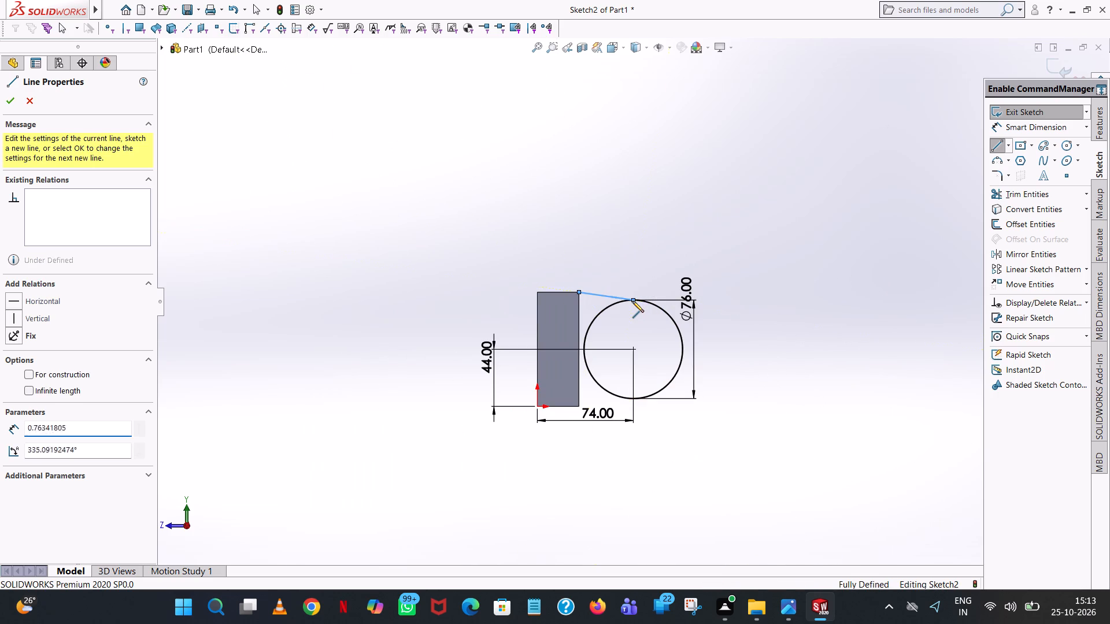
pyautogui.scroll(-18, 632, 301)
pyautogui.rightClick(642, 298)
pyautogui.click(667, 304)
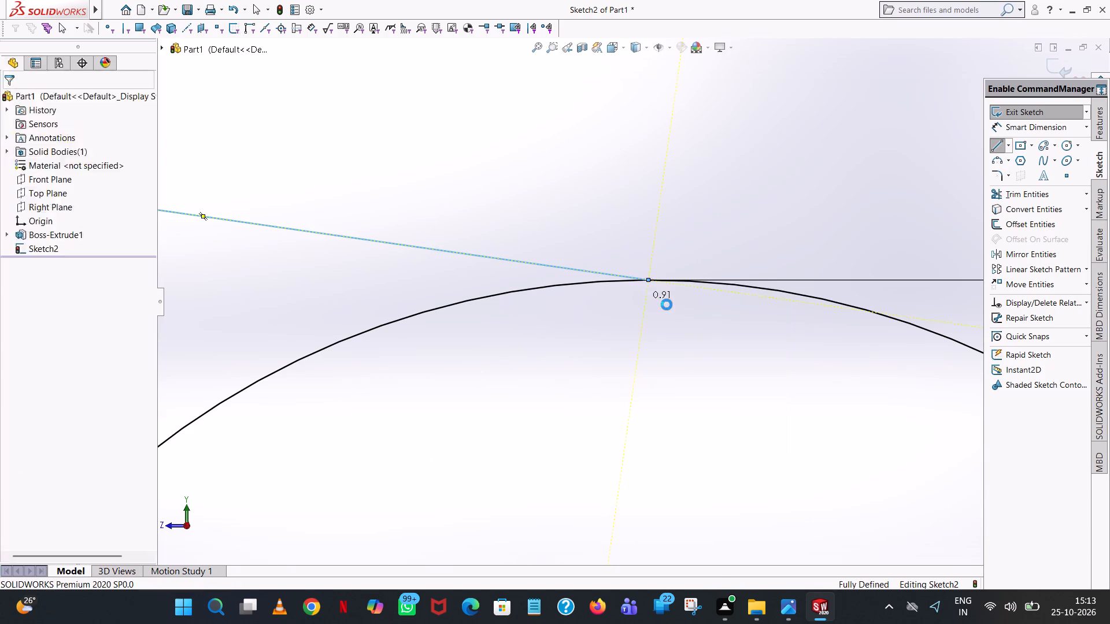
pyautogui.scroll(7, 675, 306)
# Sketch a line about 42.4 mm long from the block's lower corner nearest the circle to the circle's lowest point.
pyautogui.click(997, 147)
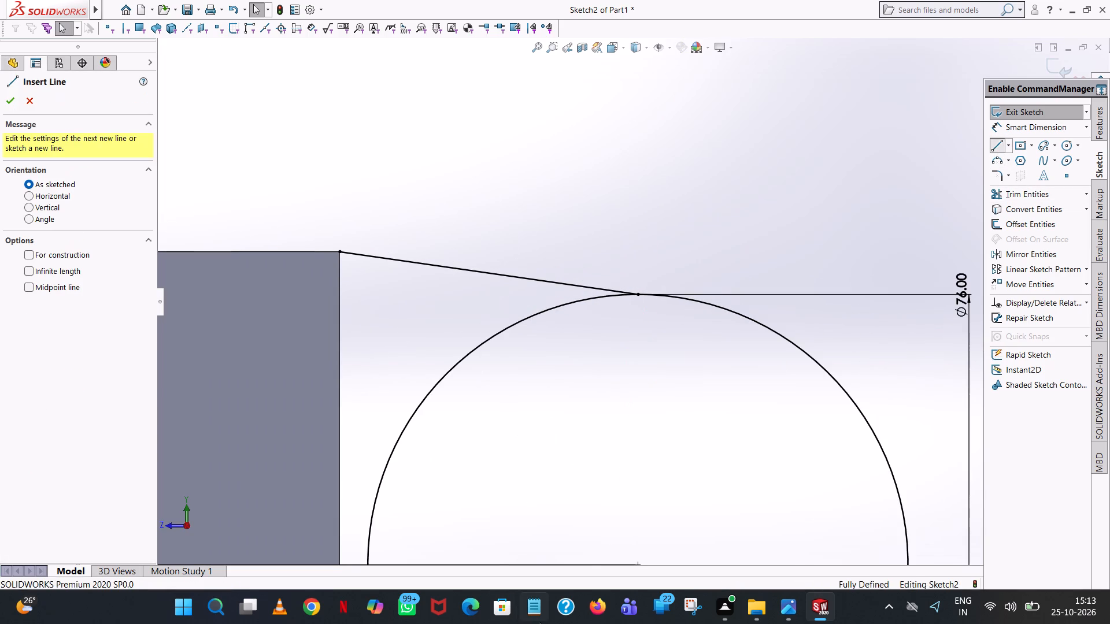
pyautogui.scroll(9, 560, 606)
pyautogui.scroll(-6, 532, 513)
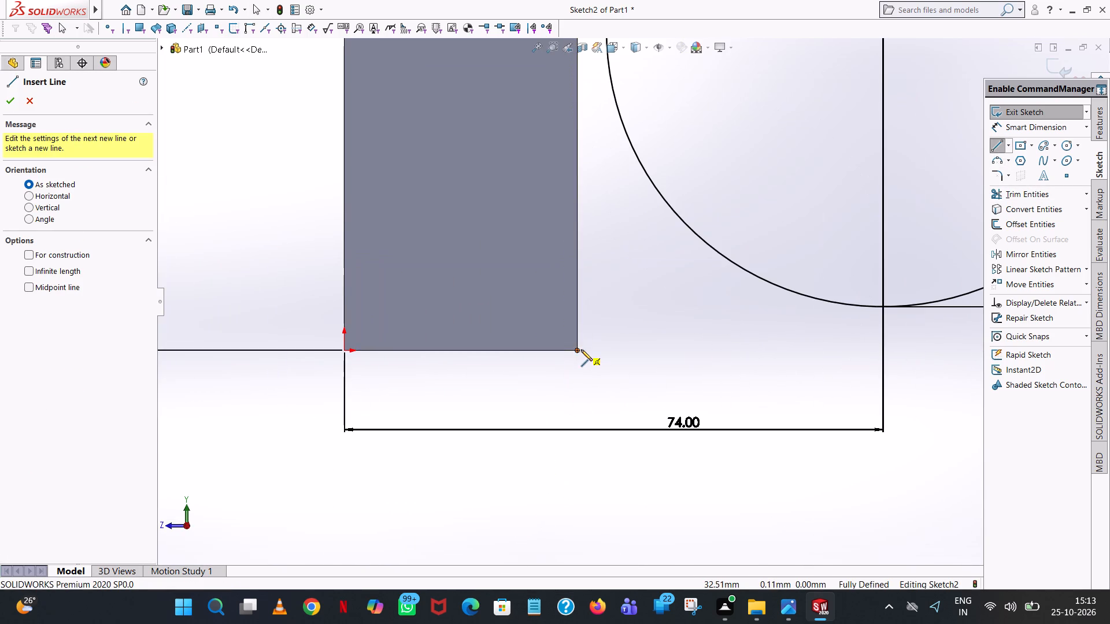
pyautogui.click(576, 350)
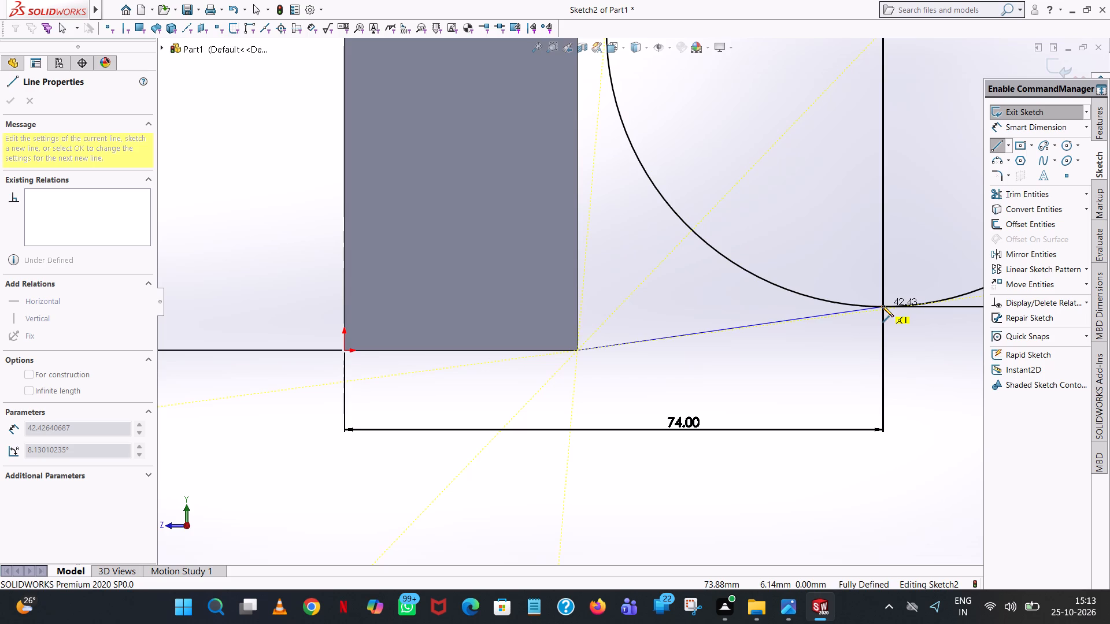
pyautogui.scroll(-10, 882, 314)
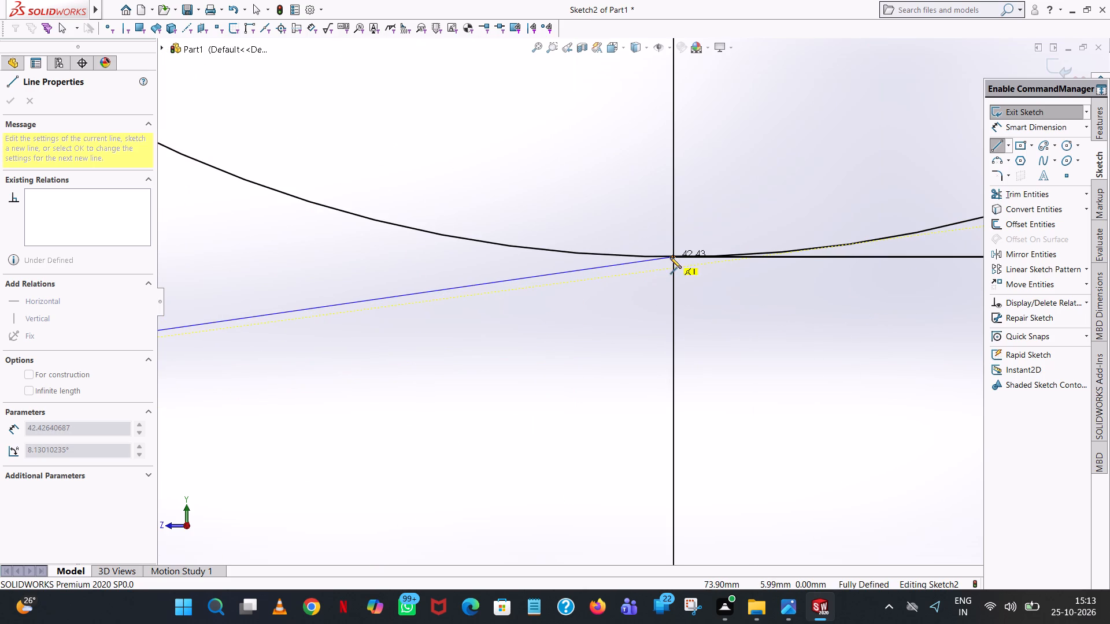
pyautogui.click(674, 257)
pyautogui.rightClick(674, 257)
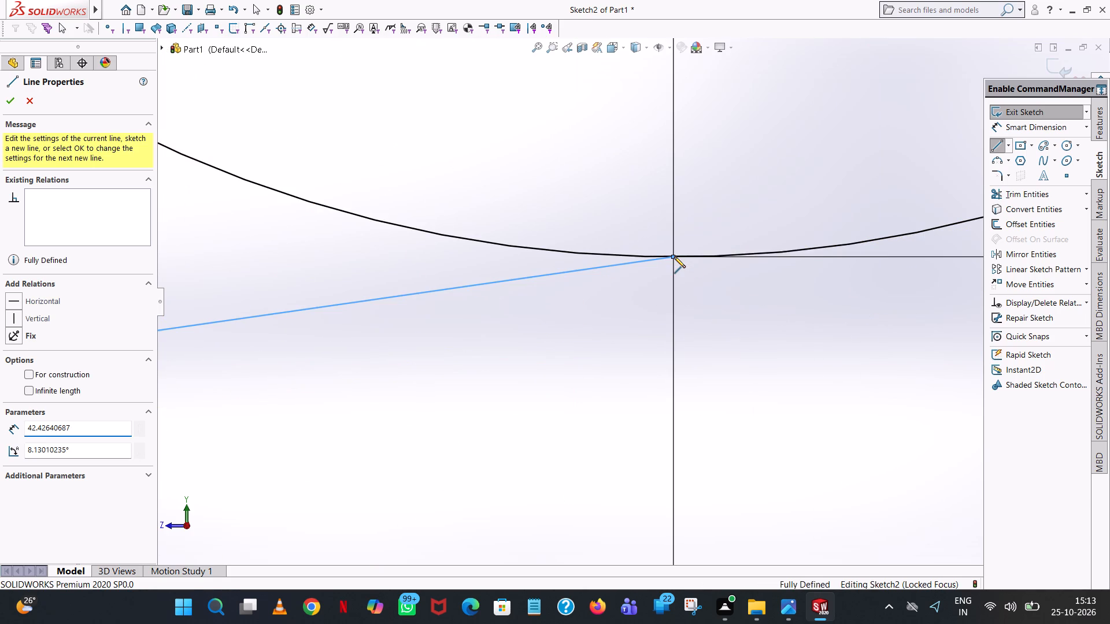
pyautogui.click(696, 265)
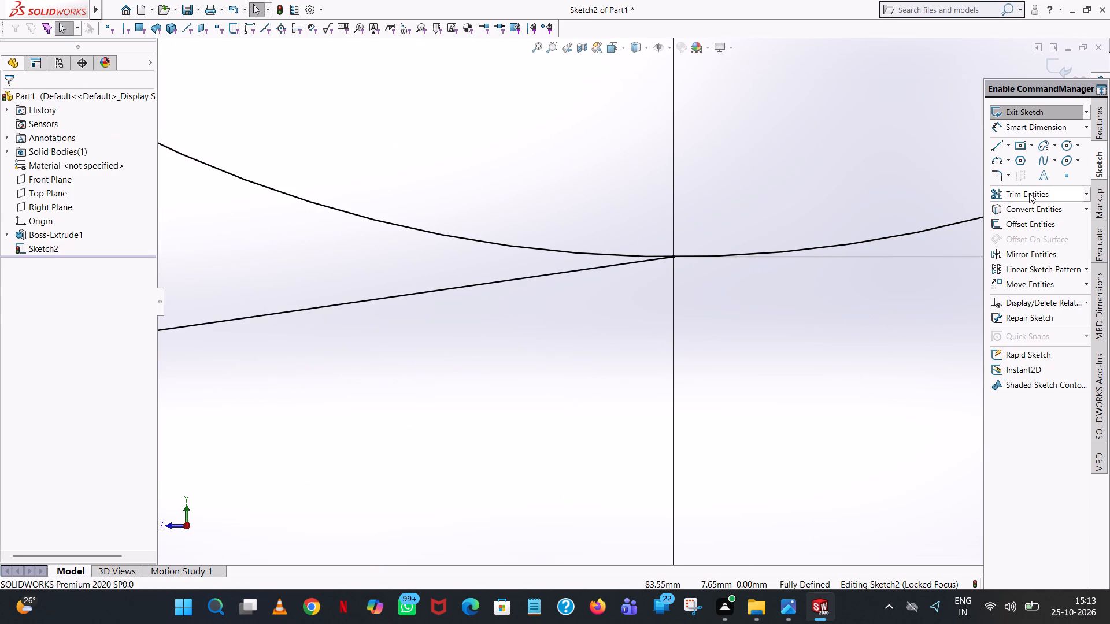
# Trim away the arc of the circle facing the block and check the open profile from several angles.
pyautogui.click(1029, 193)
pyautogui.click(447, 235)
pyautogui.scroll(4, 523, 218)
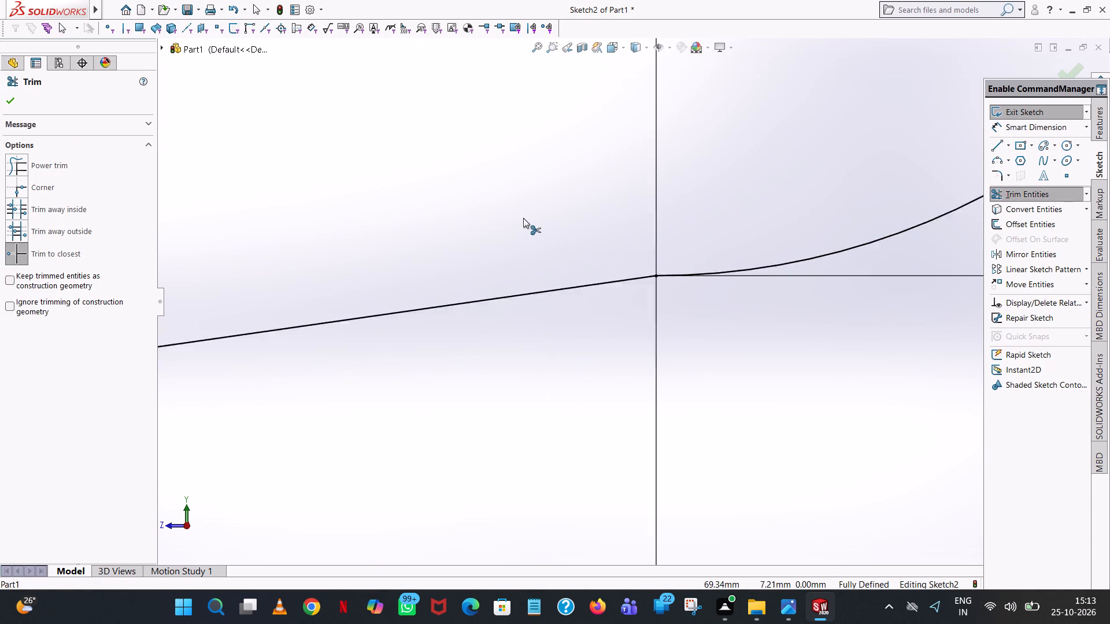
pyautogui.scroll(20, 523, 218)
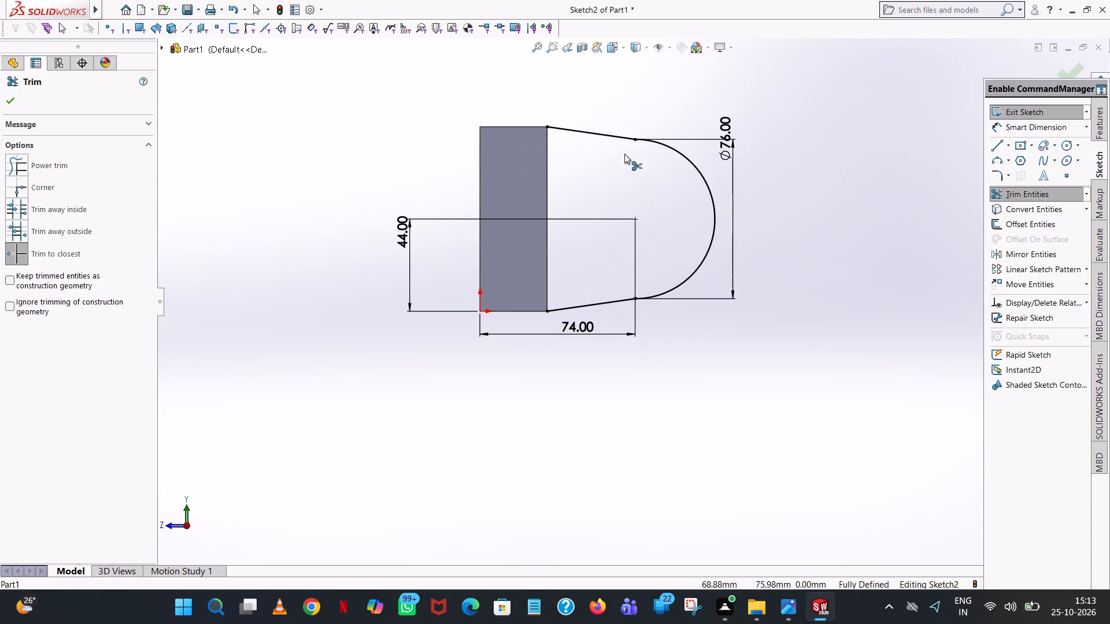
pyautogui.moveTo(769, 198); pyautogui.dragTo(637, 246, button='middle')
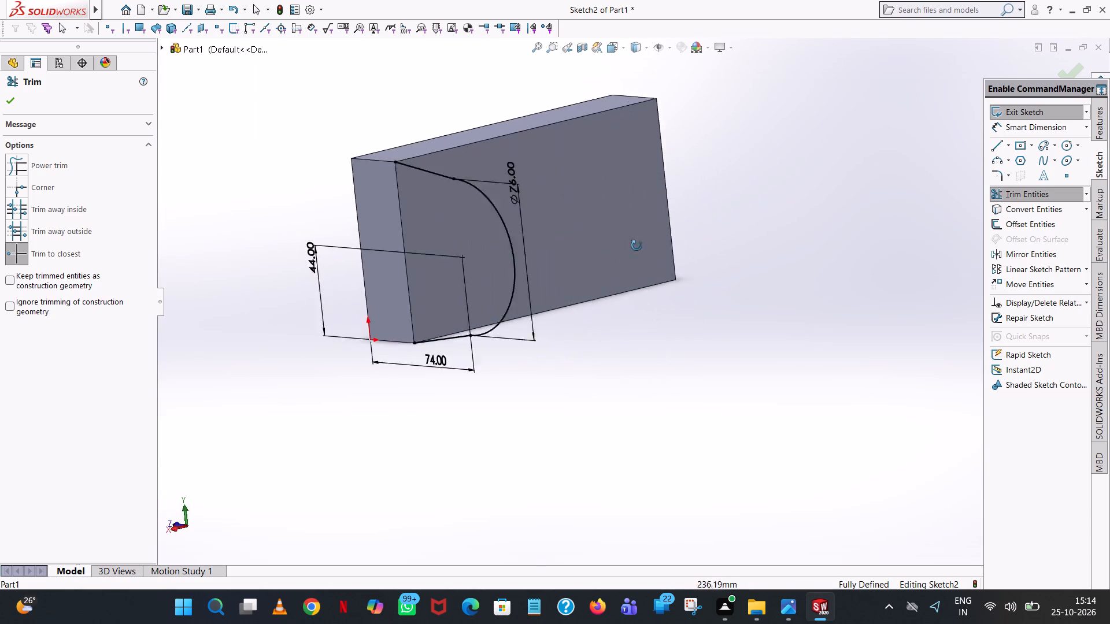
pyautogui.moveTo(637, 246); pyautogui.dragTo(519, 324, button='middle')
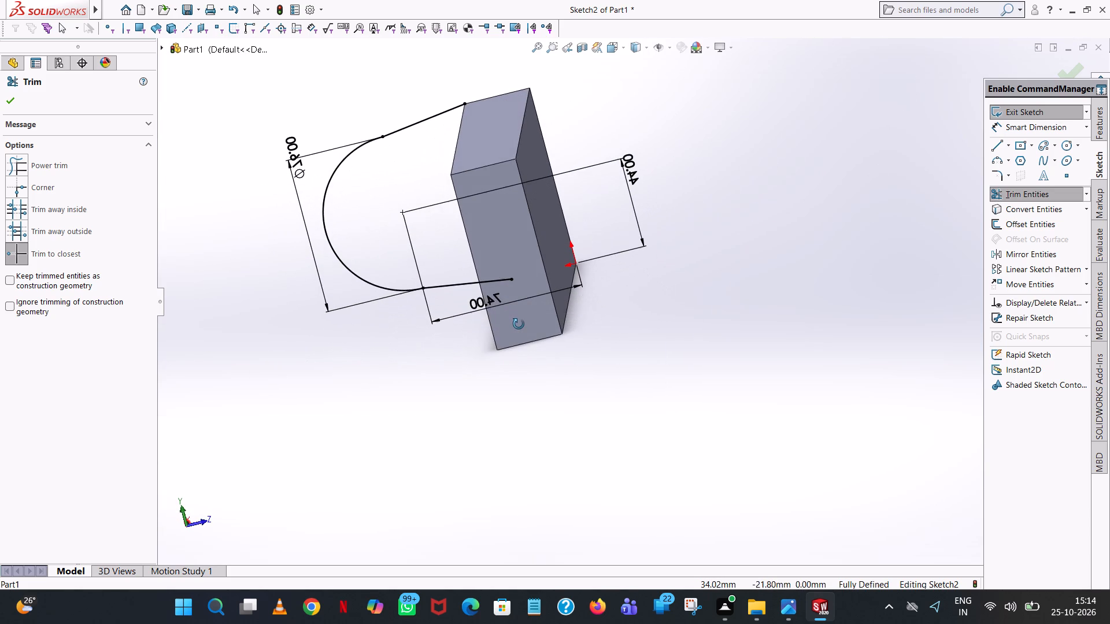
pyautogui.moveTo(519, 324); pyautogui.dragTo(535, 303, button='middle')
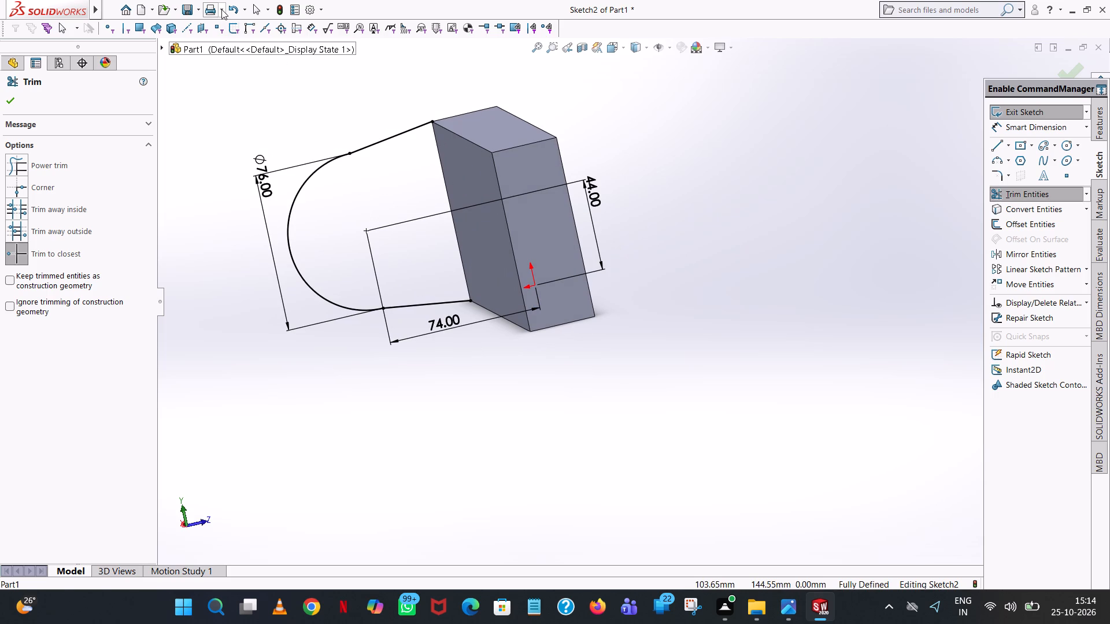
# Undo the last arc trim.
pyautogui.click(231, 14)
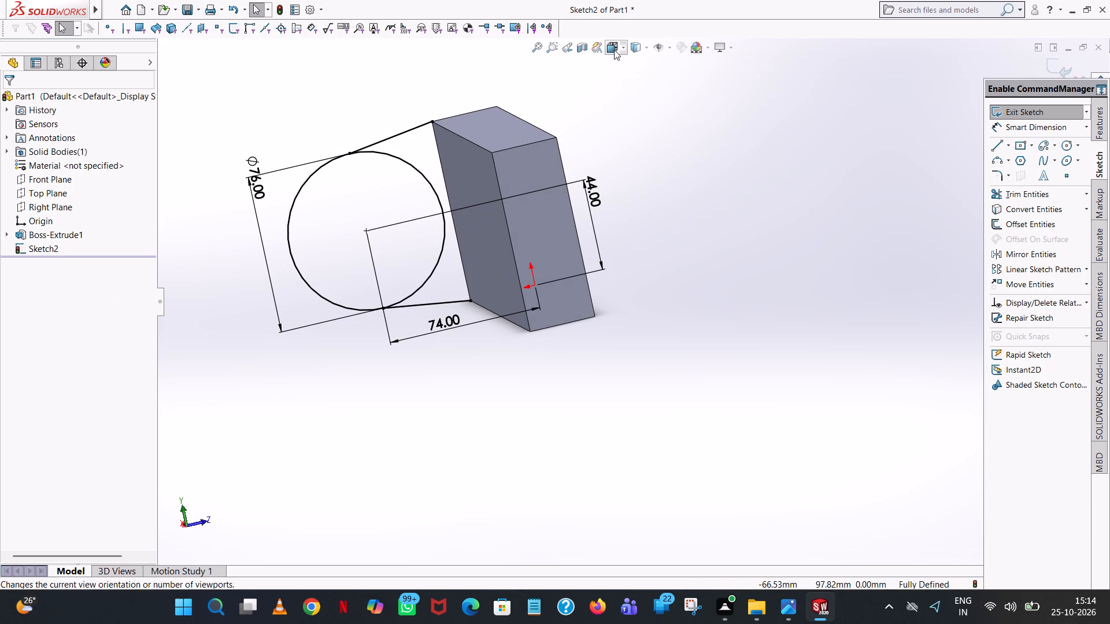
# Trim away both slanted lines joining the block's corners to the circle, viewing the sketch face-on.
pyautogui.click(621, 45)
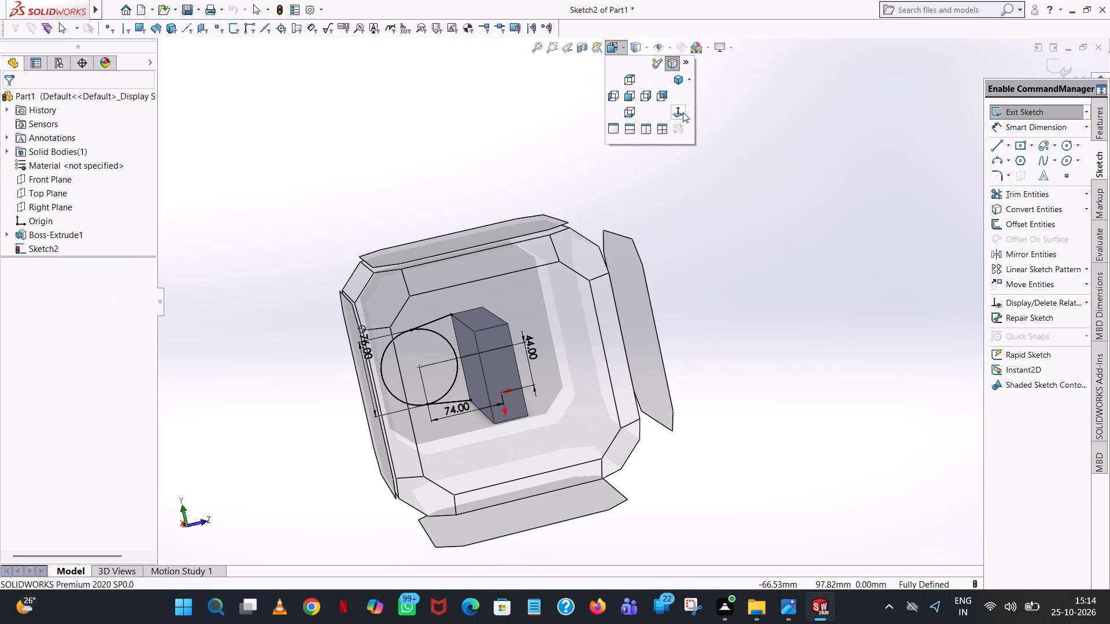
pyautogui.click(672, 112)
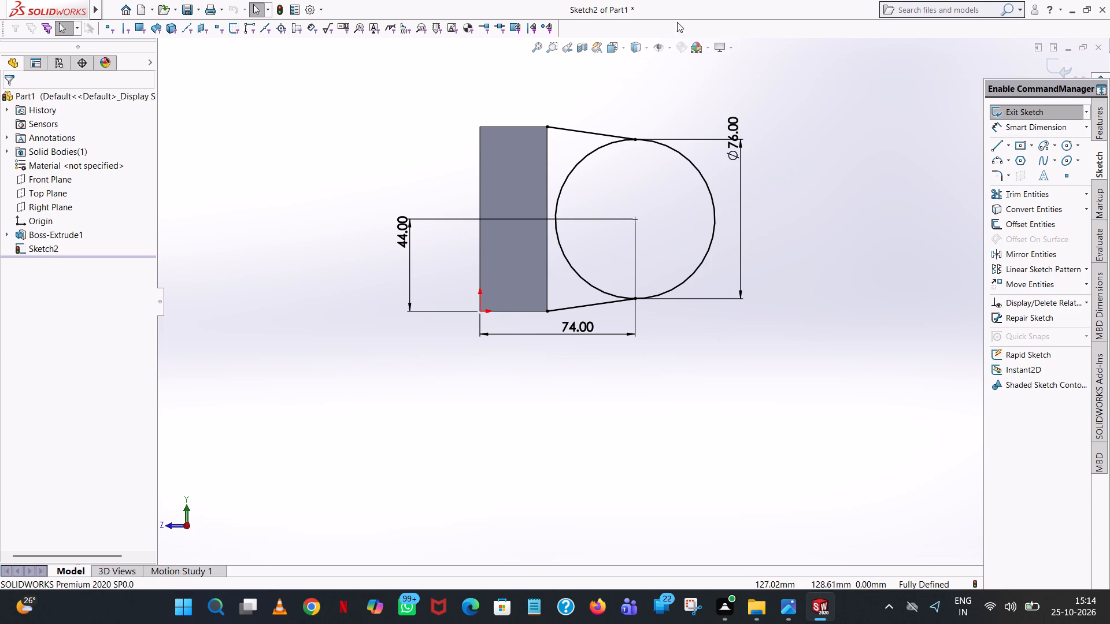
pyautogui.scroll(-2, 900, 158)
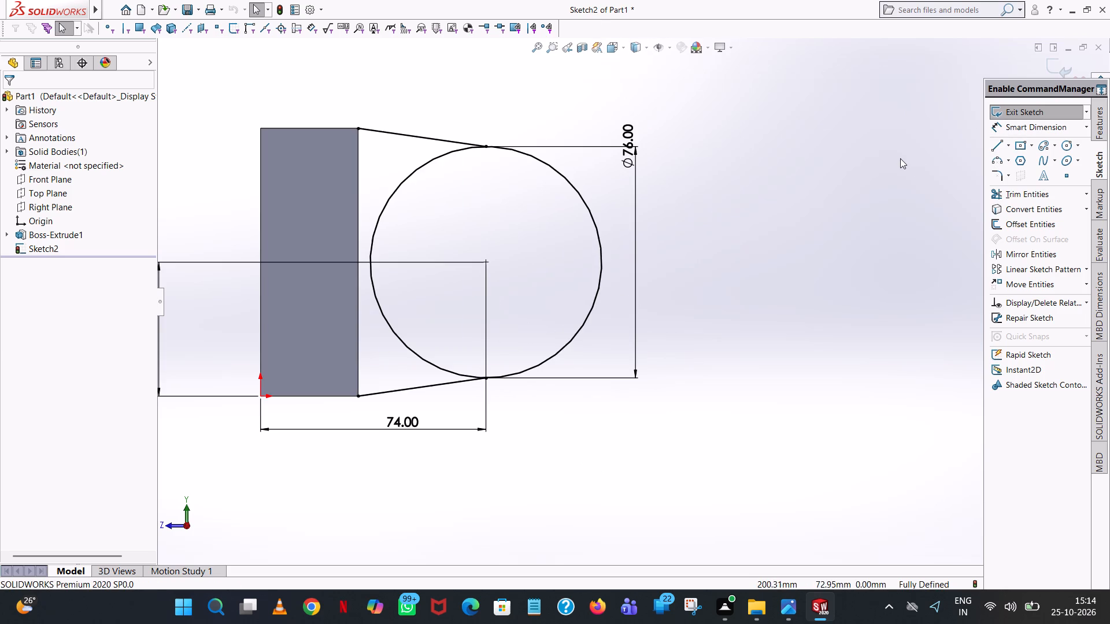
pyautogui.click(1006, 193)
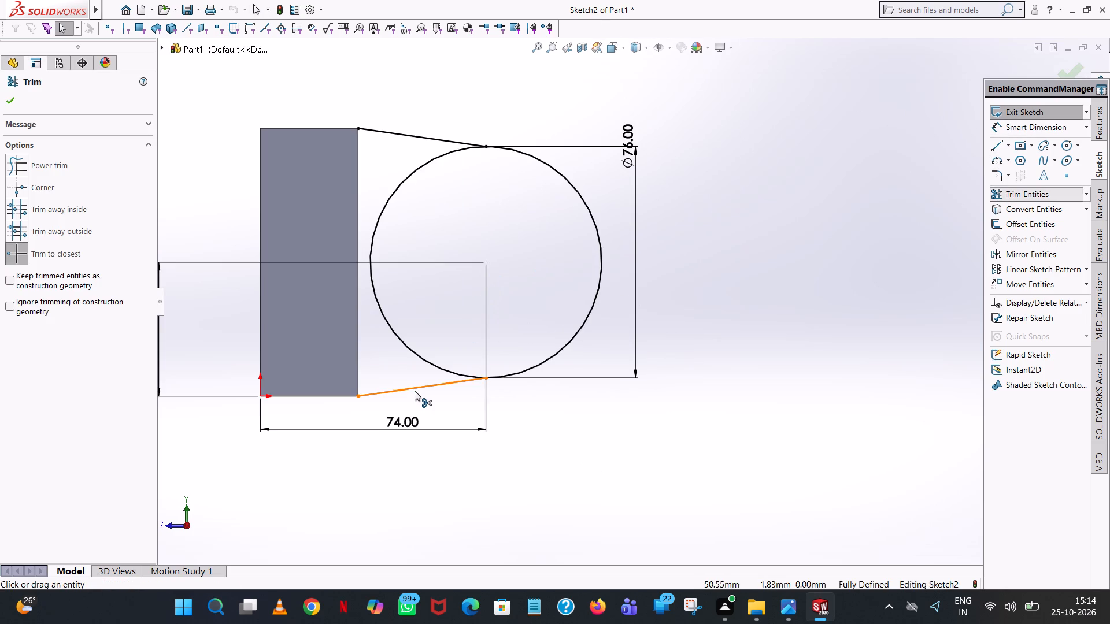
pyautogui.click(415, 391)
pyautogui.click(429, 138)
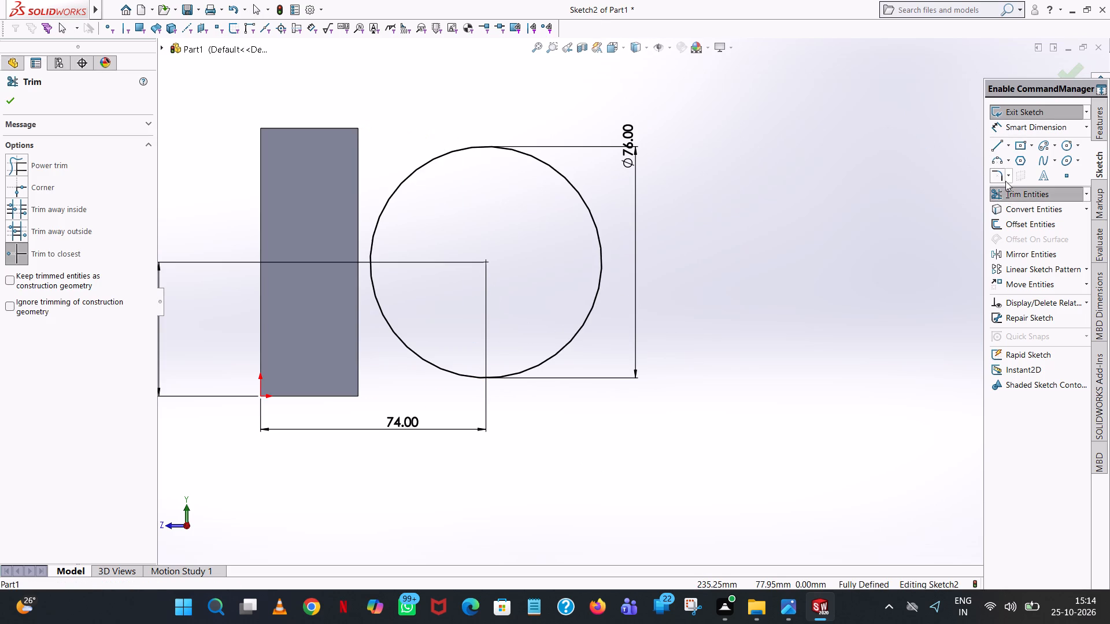
# Sketch a line about 45.6 mm long from the block's upper corner to the circle, ending just beyond its topmost point.
pyautogui.click(994, 138)
pyautogui.click(995, 143)
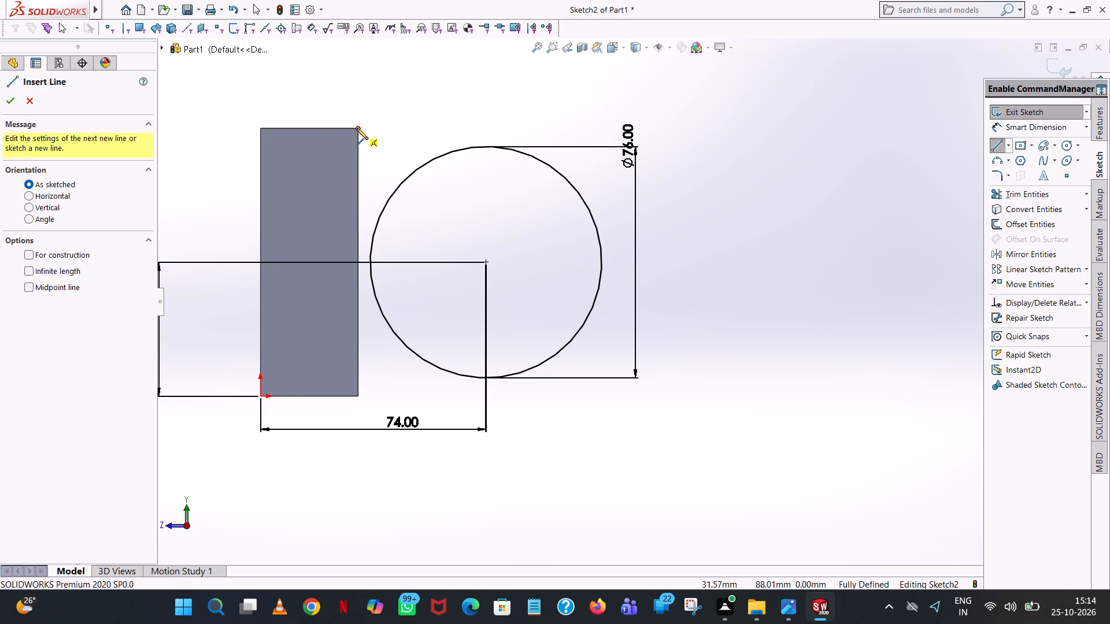
pyautogui.click(357, 128)
pyautogui.scroll(-10, 486, 147)
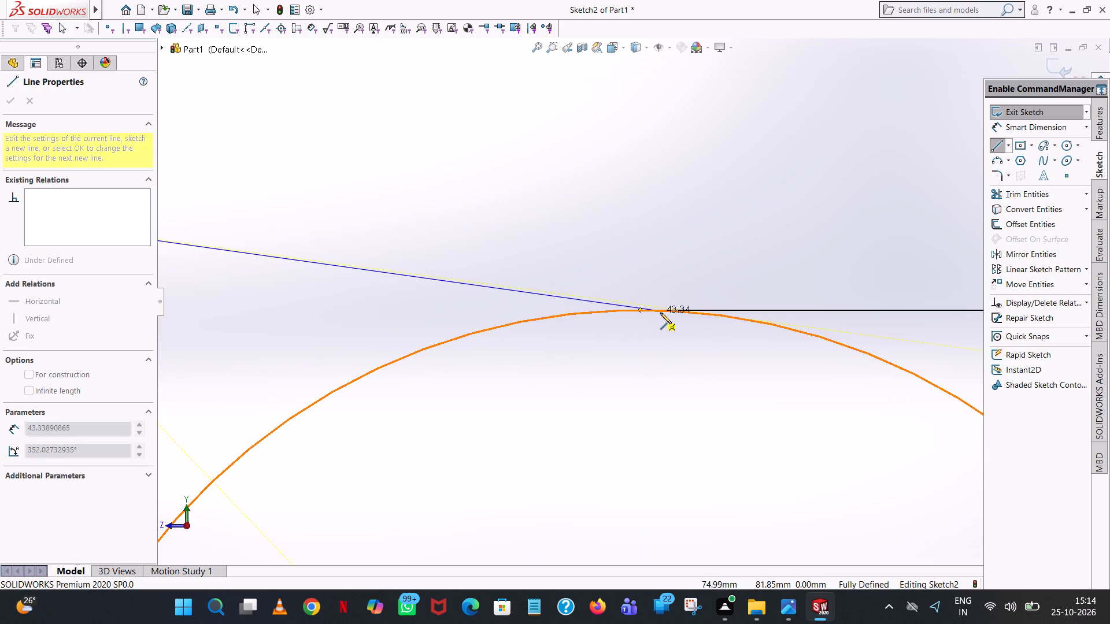
pyautogui.click(693, 312)
pyautogui.rightClick(693, 312)
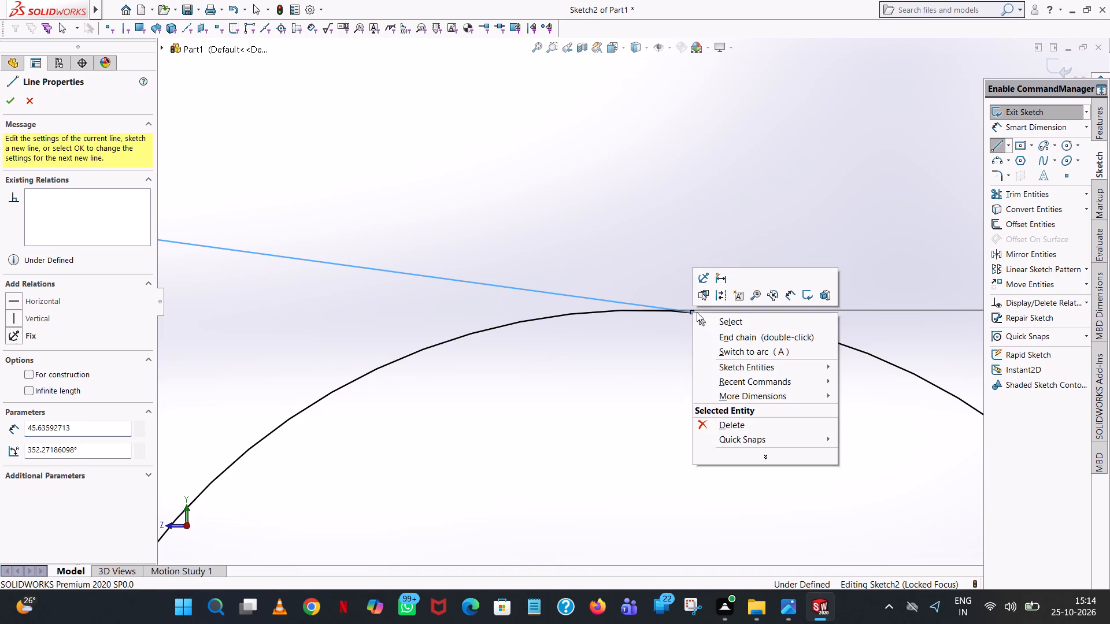
pyautogui.click(724, 317)
pyautogui.scroll(10, 789, 400)
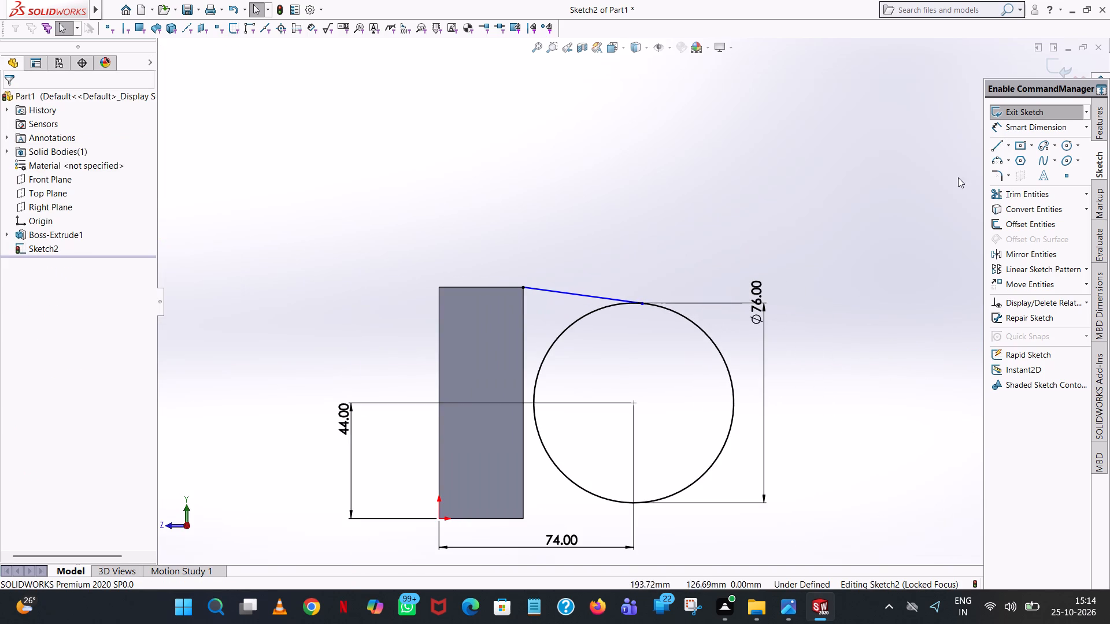
# Sketch a line from the block's lower corner to the circle, ending just beyond its lowest point.
pyautogui.click(1001, 146)
pyautogui.scroll(4, 641, 451)
pyautogui.scroll(-8, 604, 418)
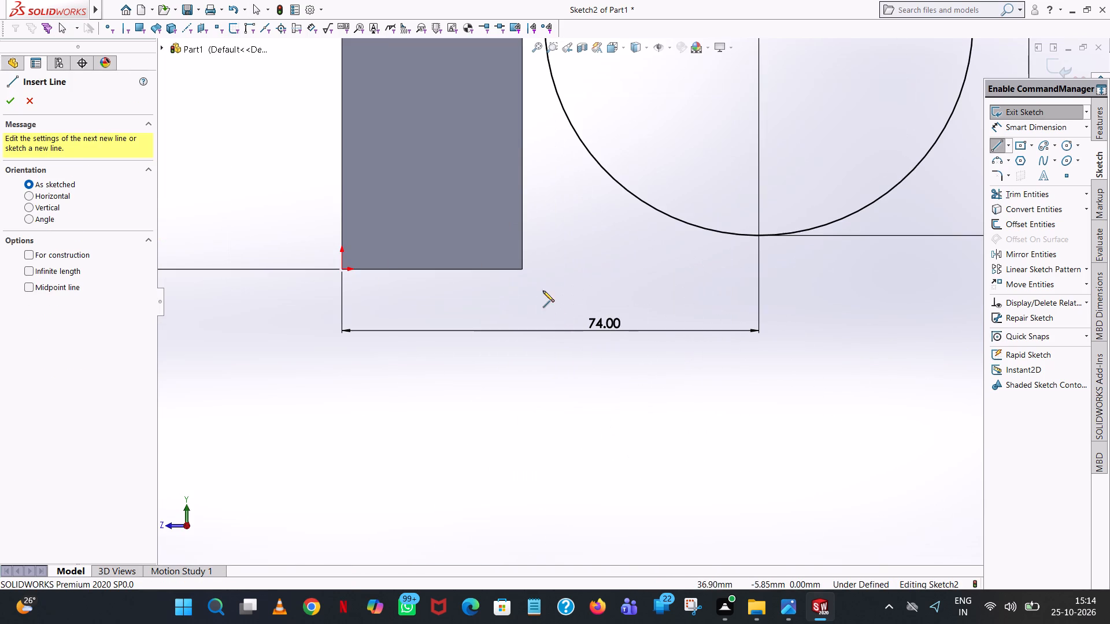
pyautogui.click(521, 269)
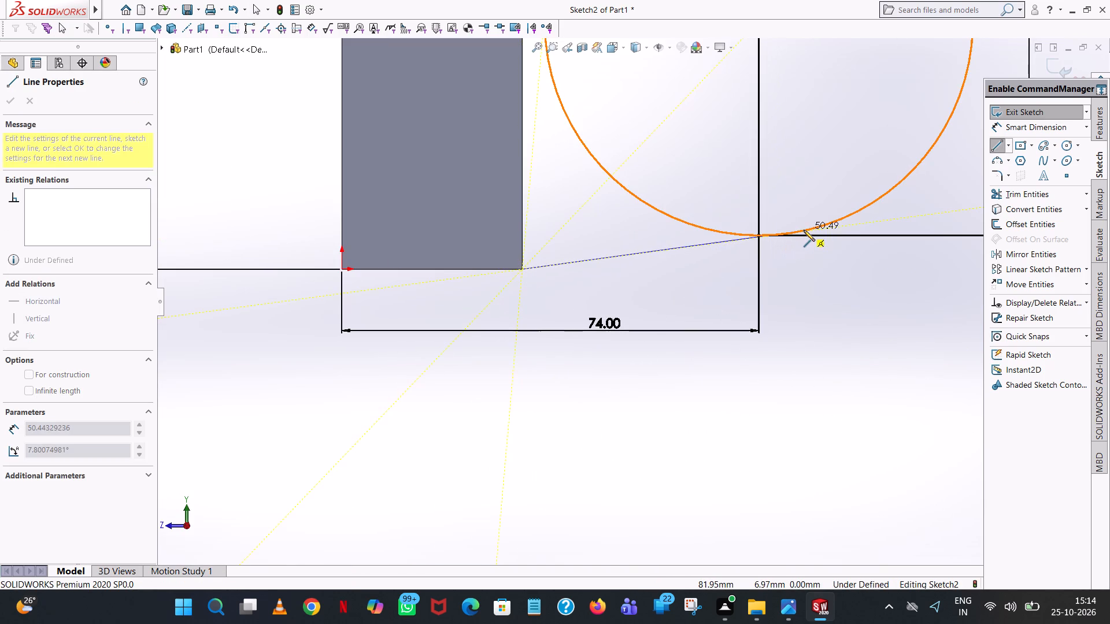
pyautogui.click(780, 232)
pyautogui.rightClick(780, 232)
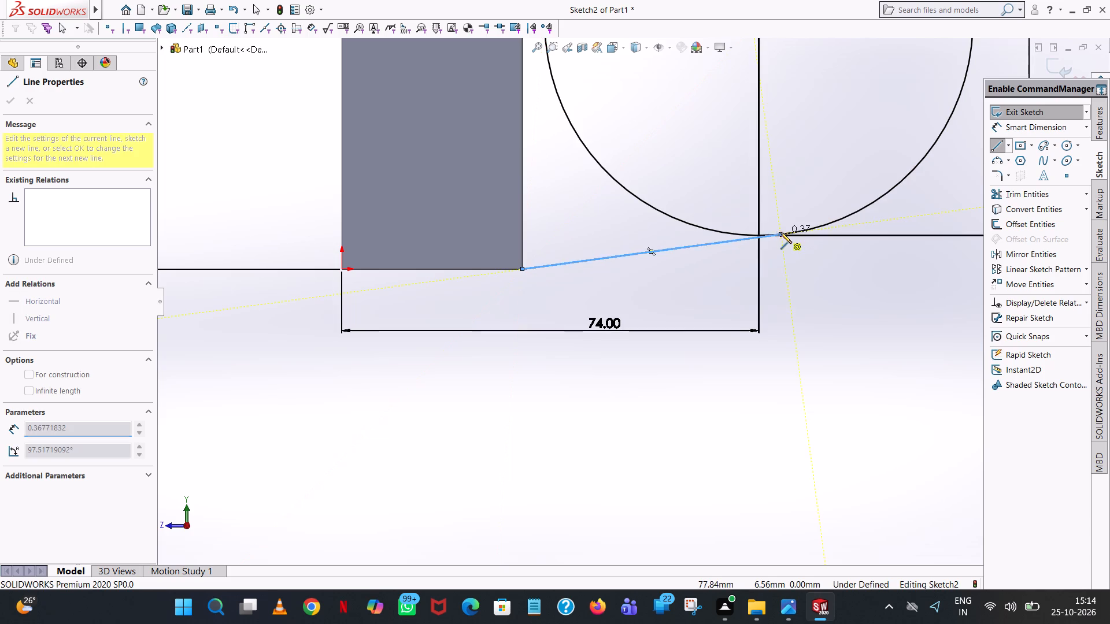
pyautogui.click(816, 242)
# Trim away the arc of the circle facing the block, between the two slanted lines.
pyautogui.click(1015, 194)
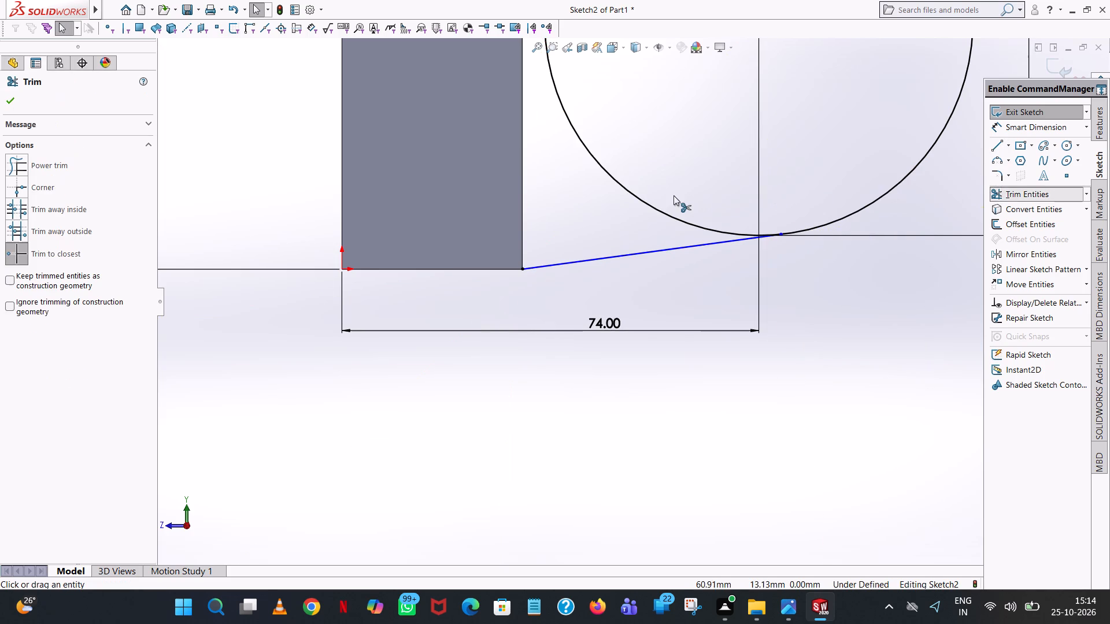
pyautogui.click(661, 210)
pyautogui.scroll(4, 680, 212)
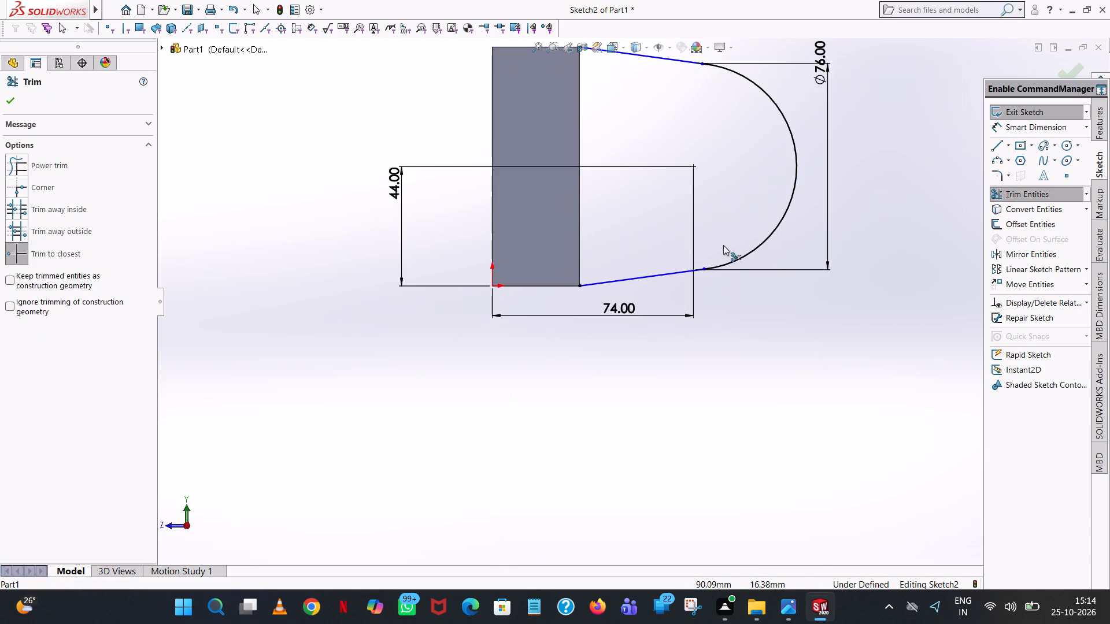
pyautogui.scroll(-9, 654, 291)
pyautogui.scroll(-6, 900, 170)
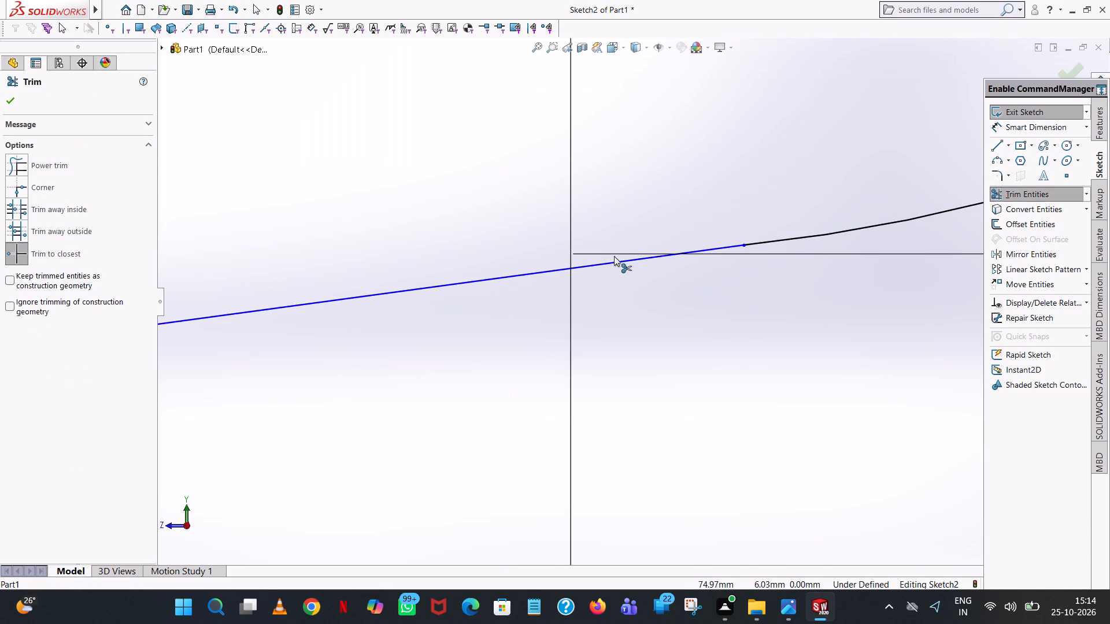
# Close the lug profile with an 88 mm vertical line along the block's edge, from the lower corner to the upper corner.
pyautogui.scroll(-7, 745, 253)
pyautogui.scroll(9, 745, 253)
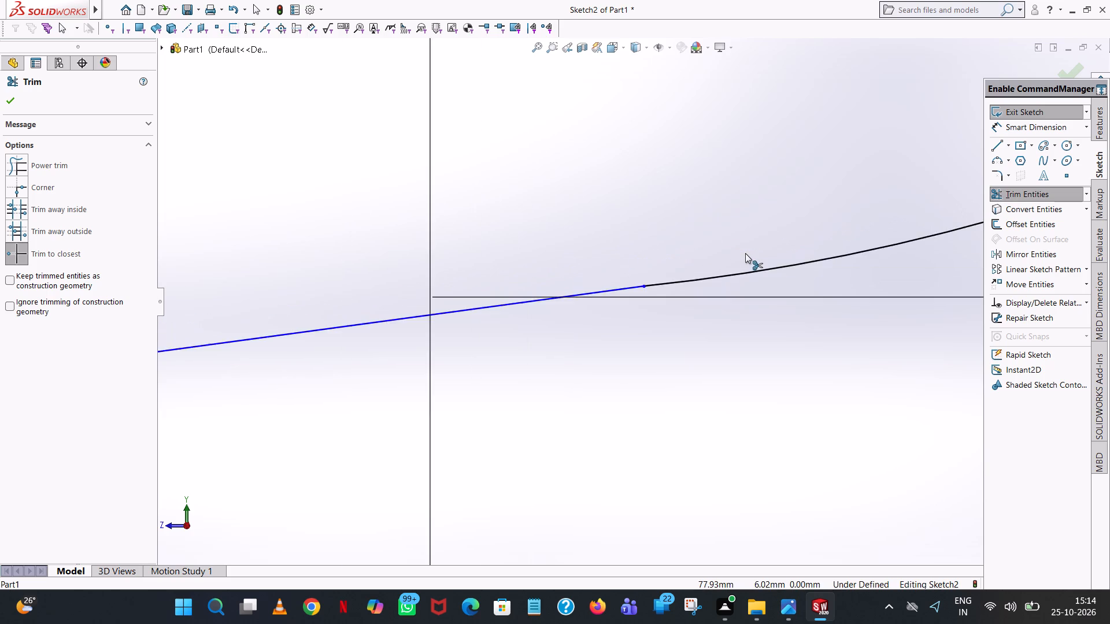
pyautogui.scroll(20, 745, 253)
pyautogui.scroll(-9, 628, 114)
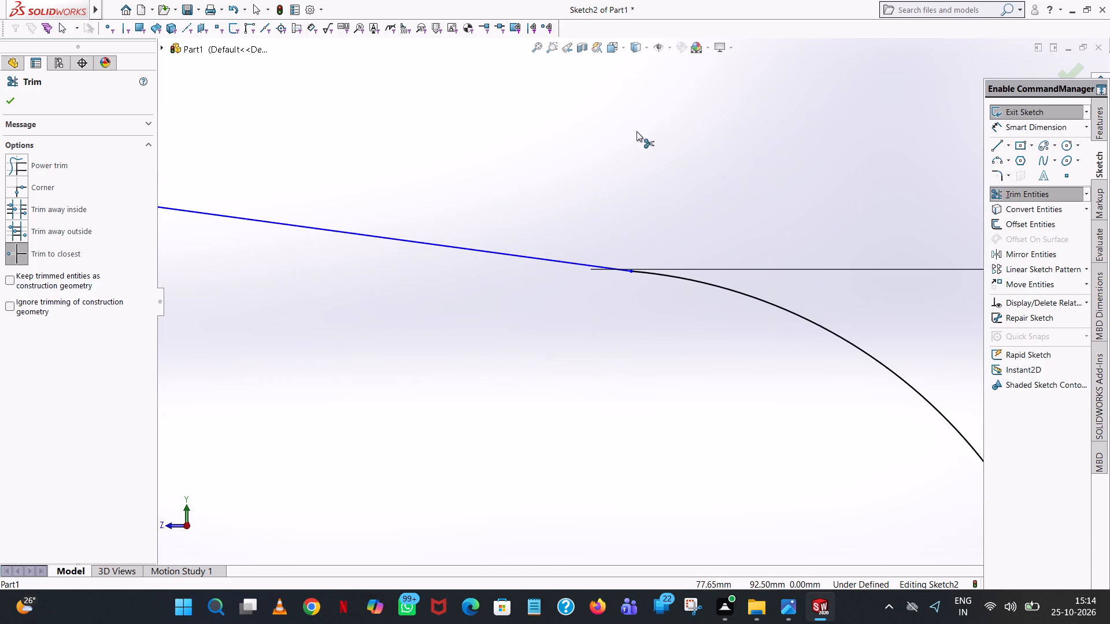
pyautogui.click(995, 148)
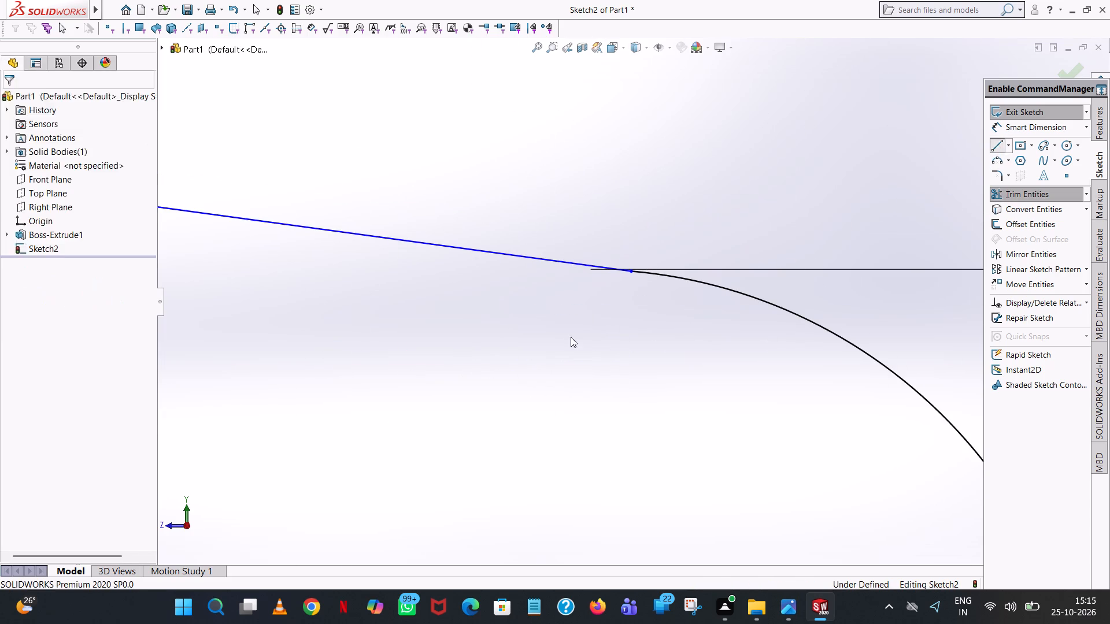
pyautogui.scroll(13, 478, 396)
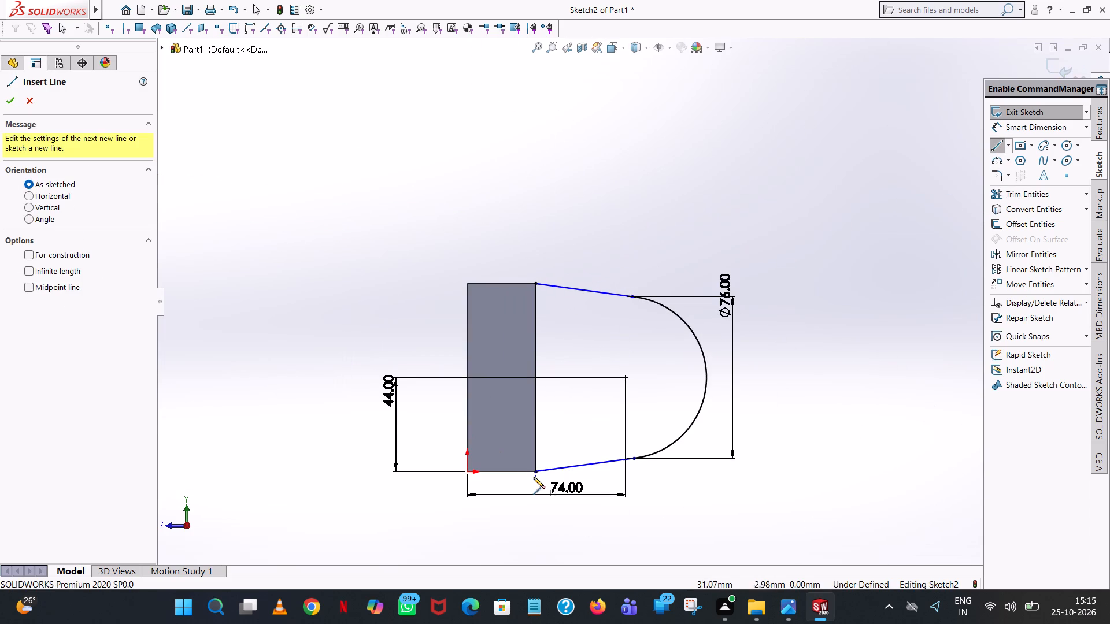
pyautogui.click(536, 474)
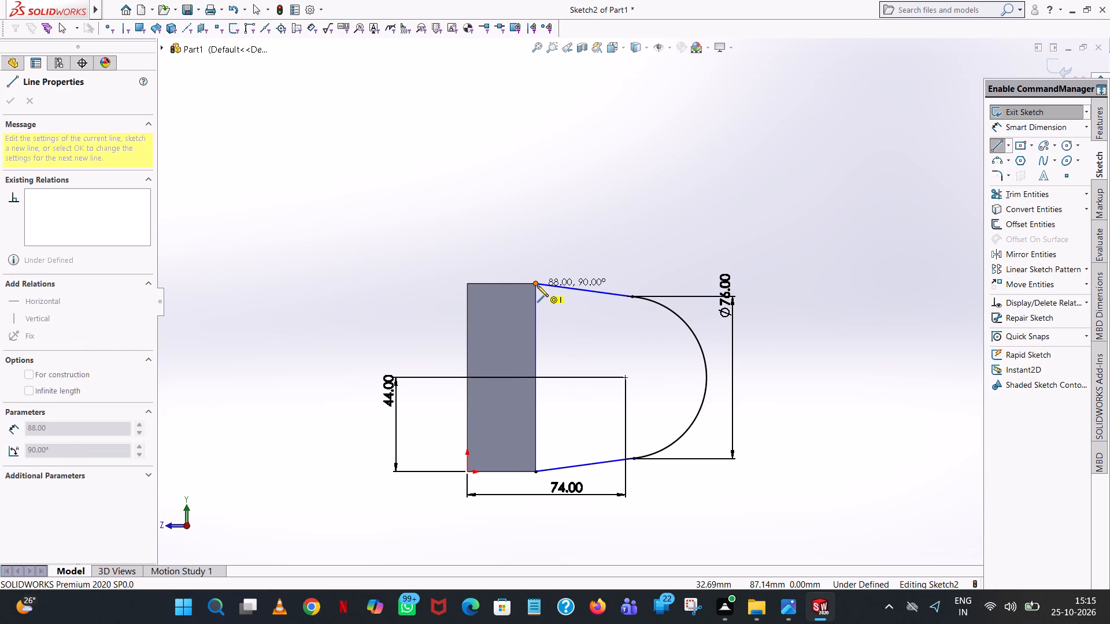
pyautogui.click(535, 284)
pyautogui.rightClick(535, 284)
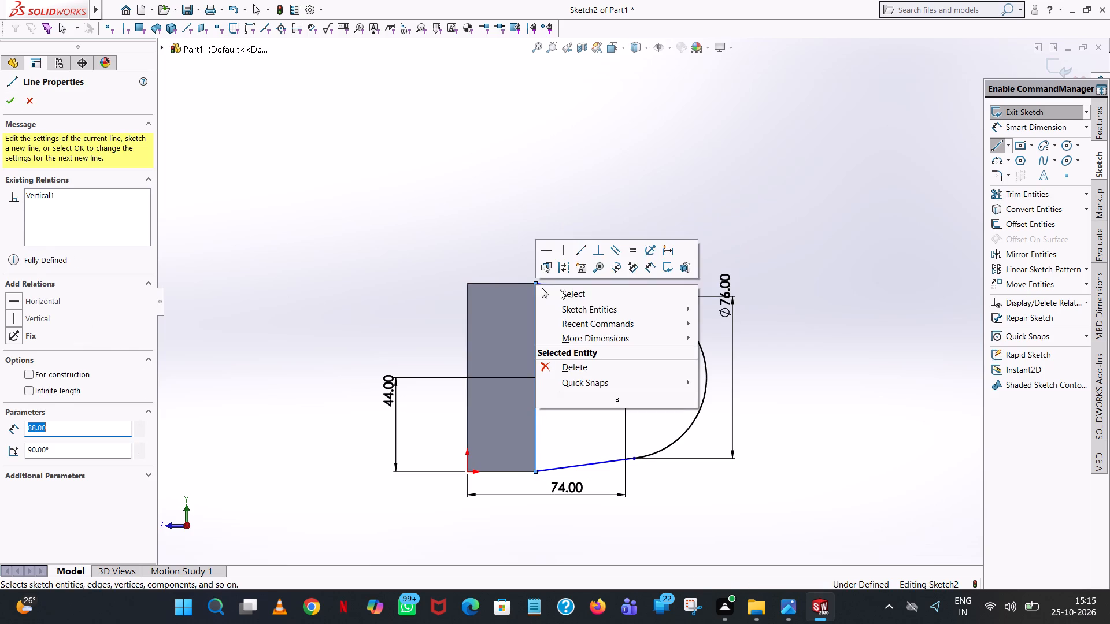
pyautogui.click(563, 290)
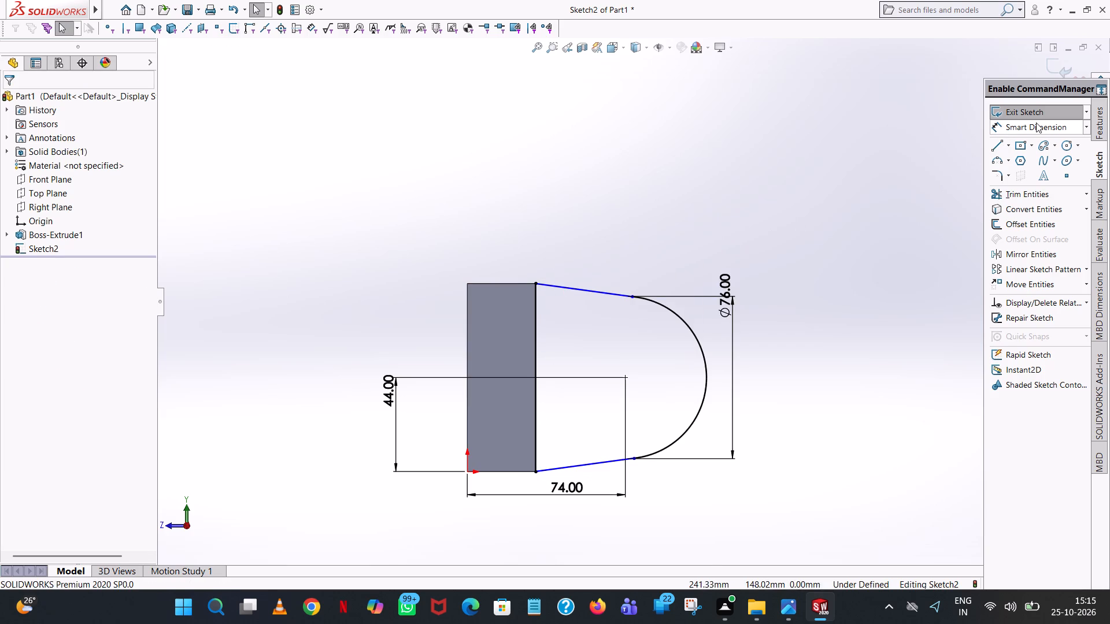
# Dimension the horizontal lengths of the upper and lower slanted lines, keeping them as drawn.
pyautogui.click(1036, 122)
pyautogui.click(586, 292)
pyautogui.click(589, 220)
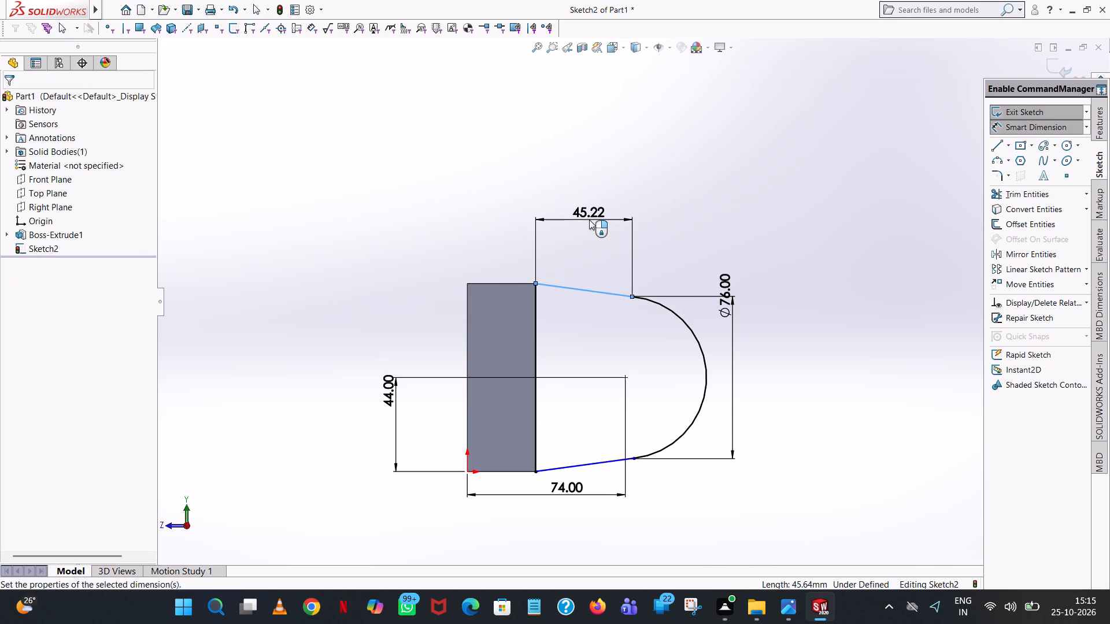
pyautogui.click(537, 201)
pyautogui.click(610, 395)
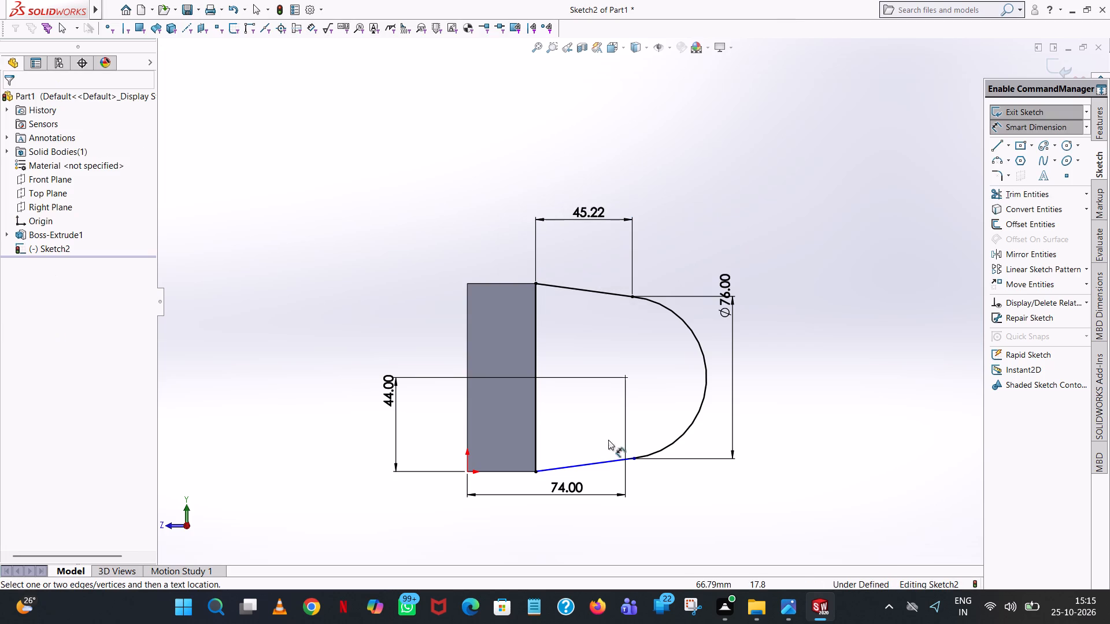
pyautogui.click(598, 465)
pyautogui.click(610, 513)
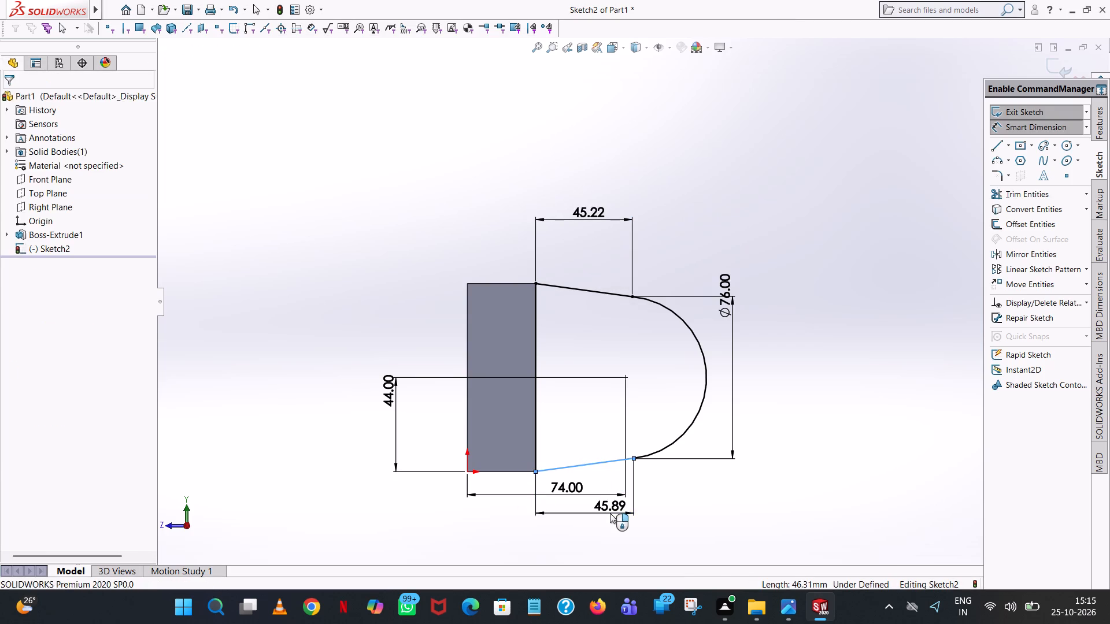
pyautogui.click(565, 495)
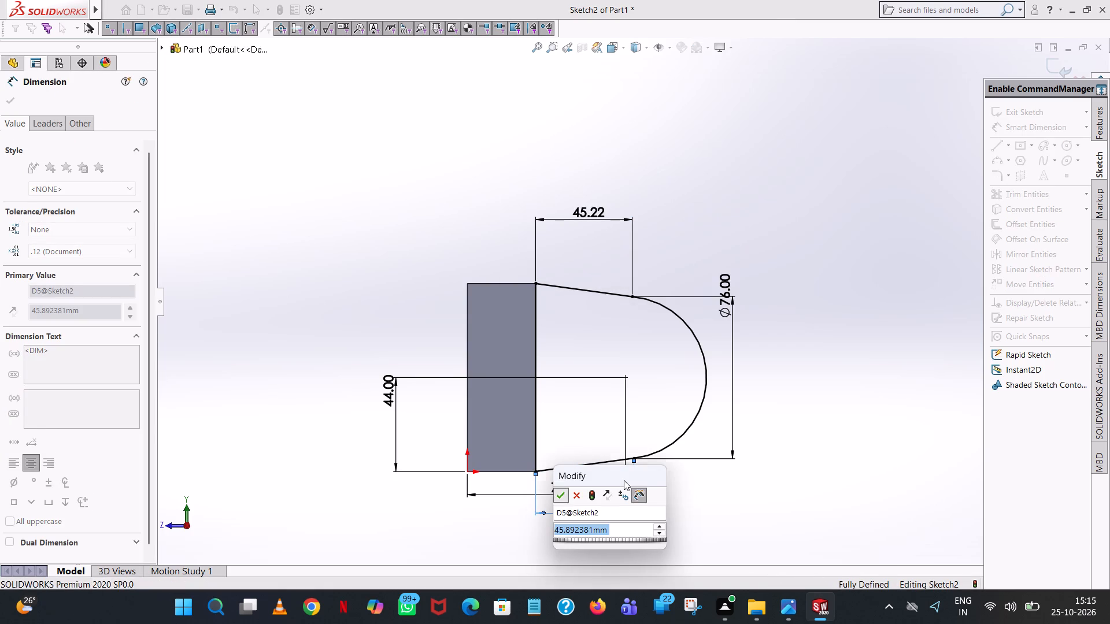
pyautogui.click(811, 416)
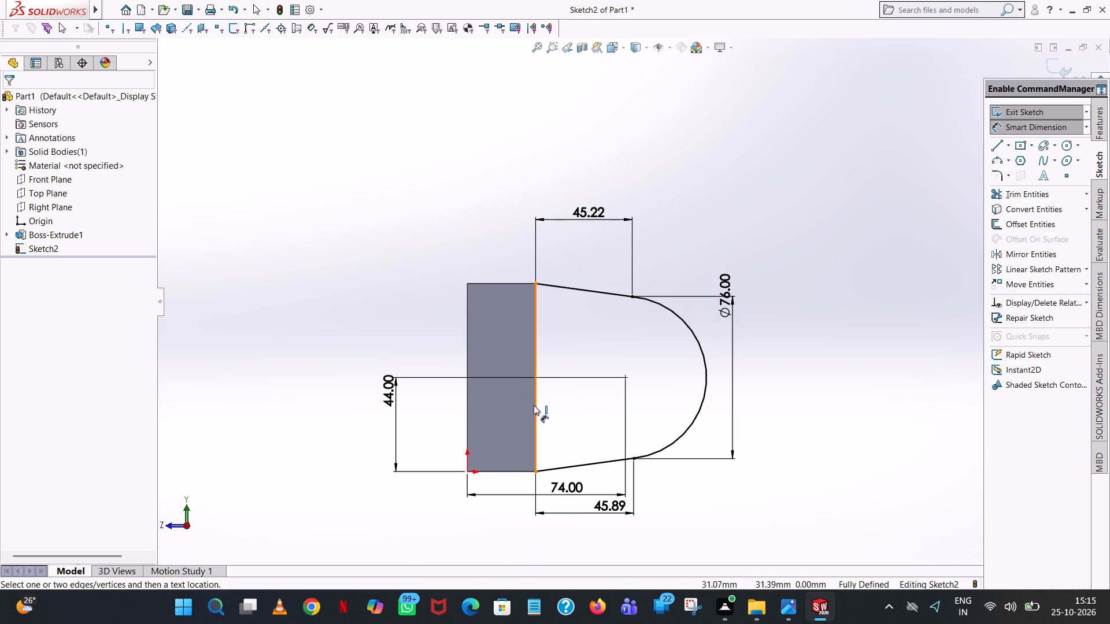
# Extrude the closed lug profile as a blind boss merged with the block, reversing the direction so it runs along the block's length.
pyautogui.click(1101, 124)
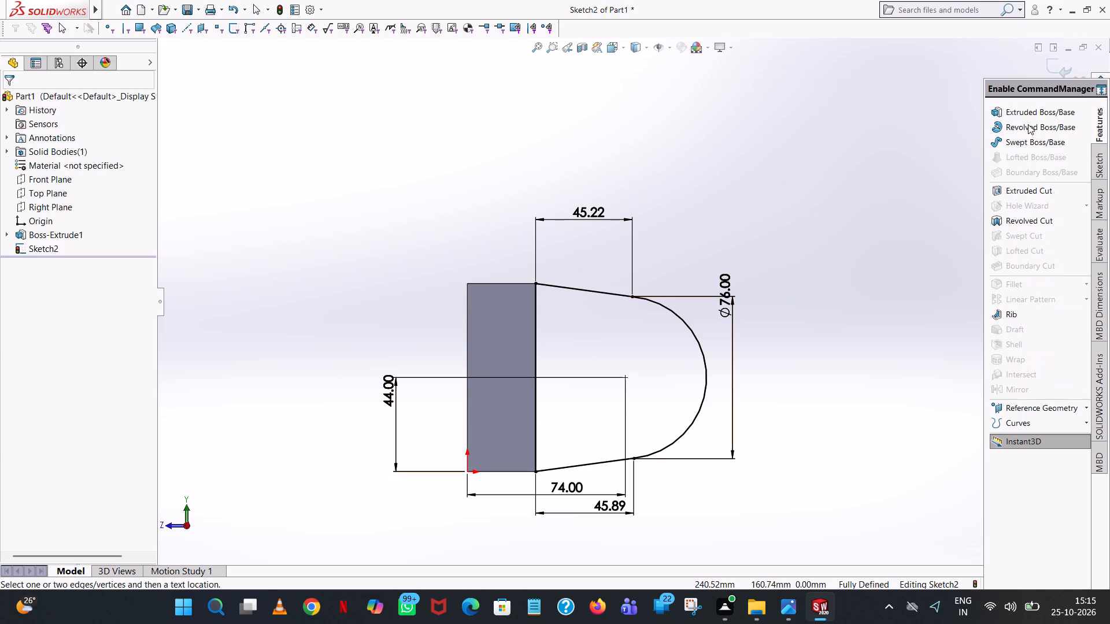
pyautogui.click(1034, 110)
pyautogui.moveTo(802, 277); pyautogui.dragTo(763, 336, button='middle')
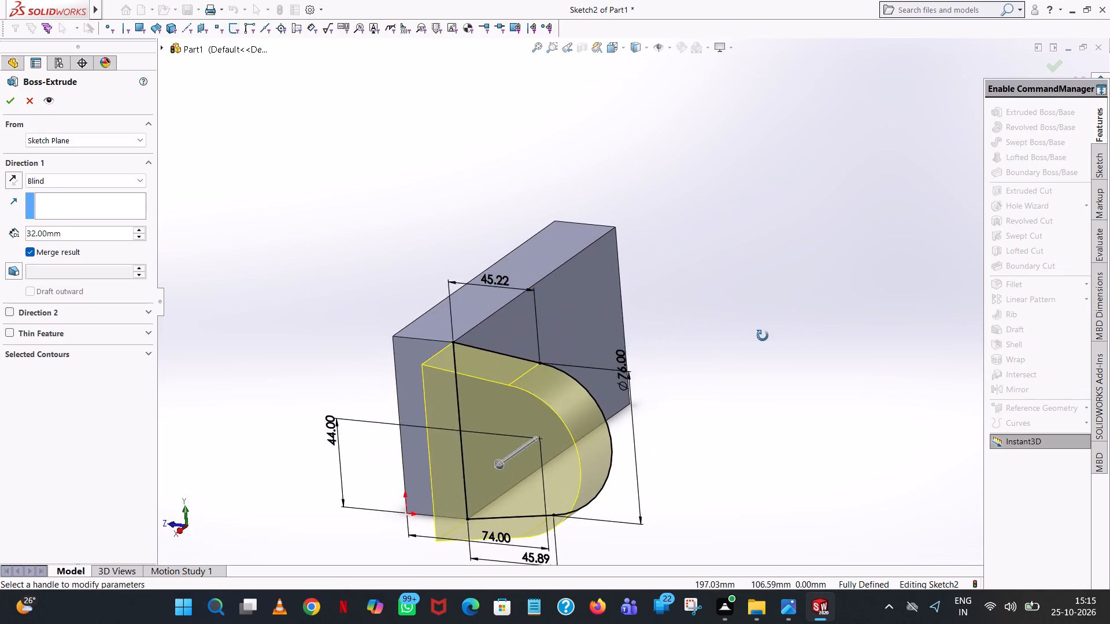
pyautogui.moveTo(763, 336); pyautogui.dragTo(687, 389, button='middle')
pyautogui.click(8, 179)
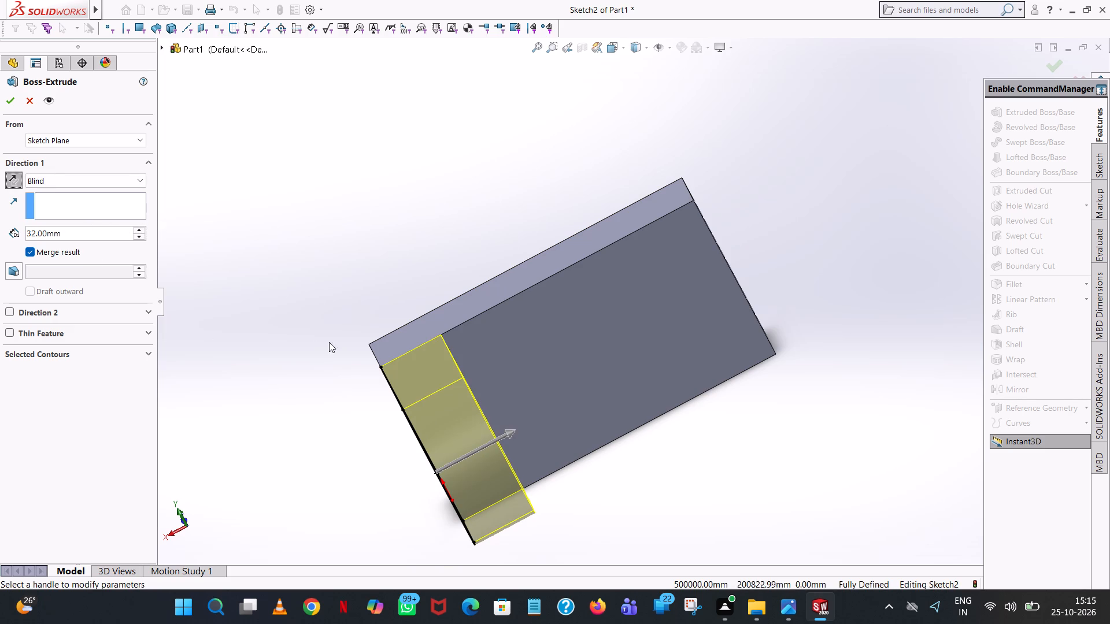
pyautogui.scroll(-1, 306, 308)
pyautogui.moveTo(493, 188); pyautogui.dragTo(552, 310, button='middle')
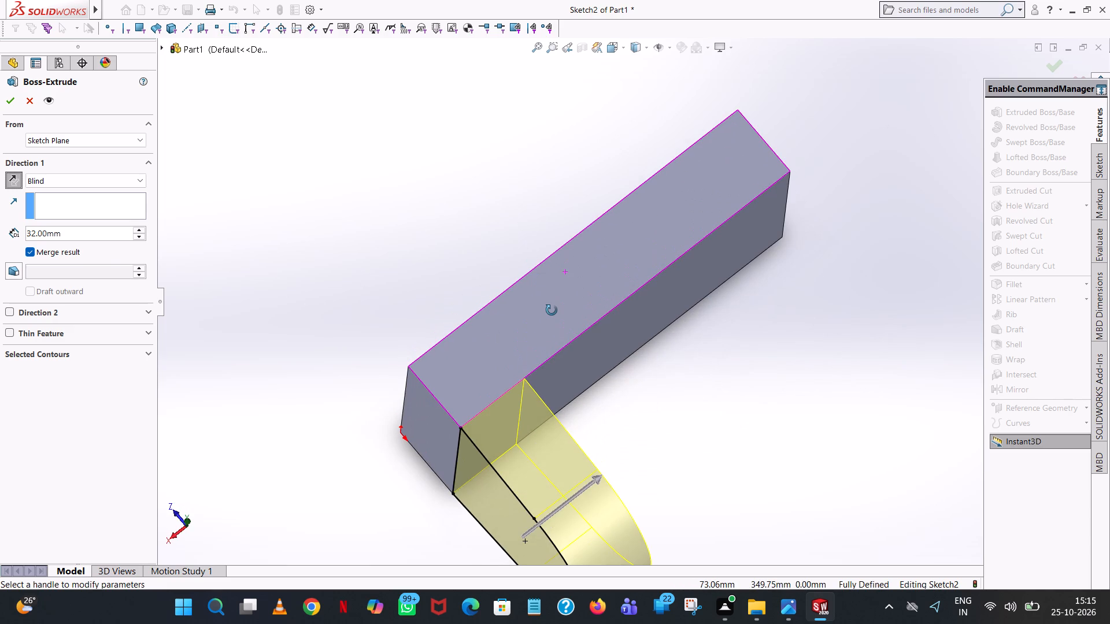
pyautogui.moveTo(552, 310); pyautogui.dragTo(543, 321, button='middle')
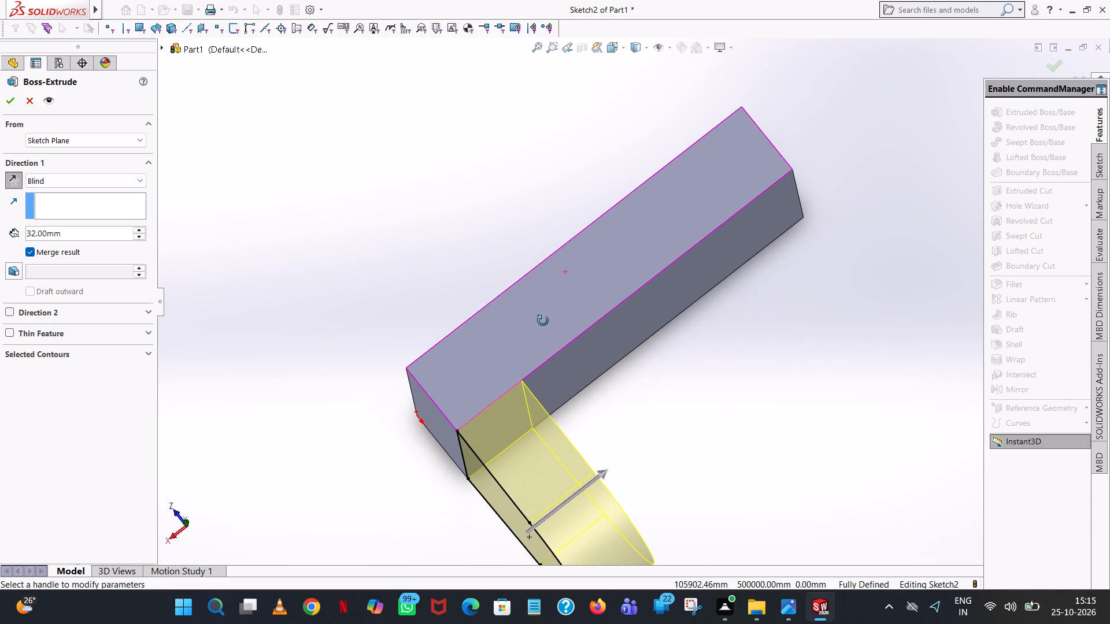
pyautogui.moveTo(543, 321); pyautogui.dragTo(543, 321, button='middle')
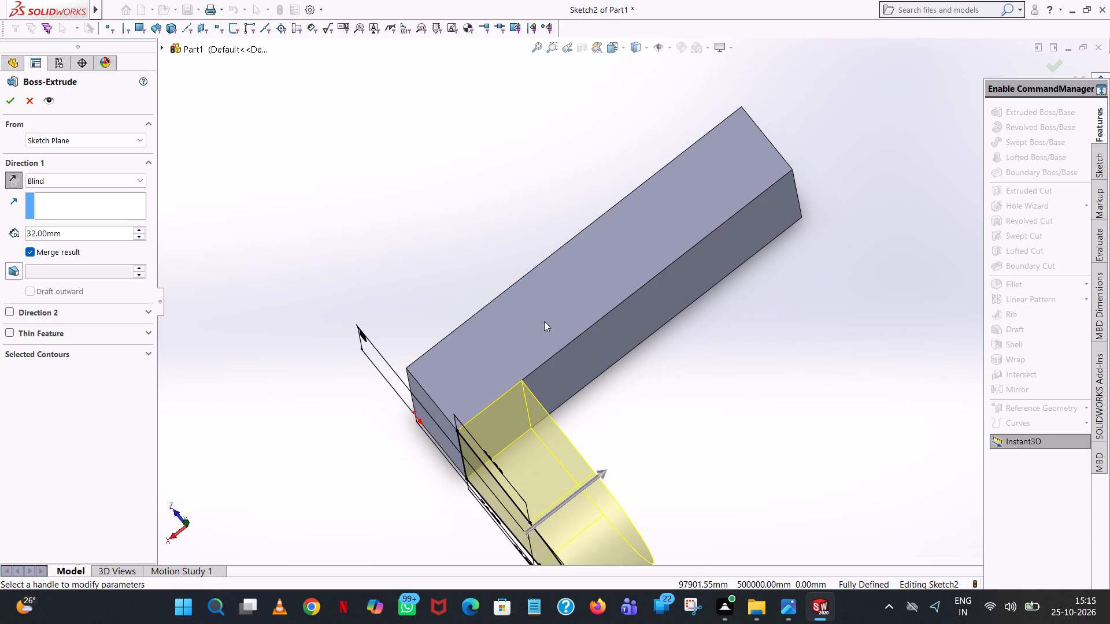
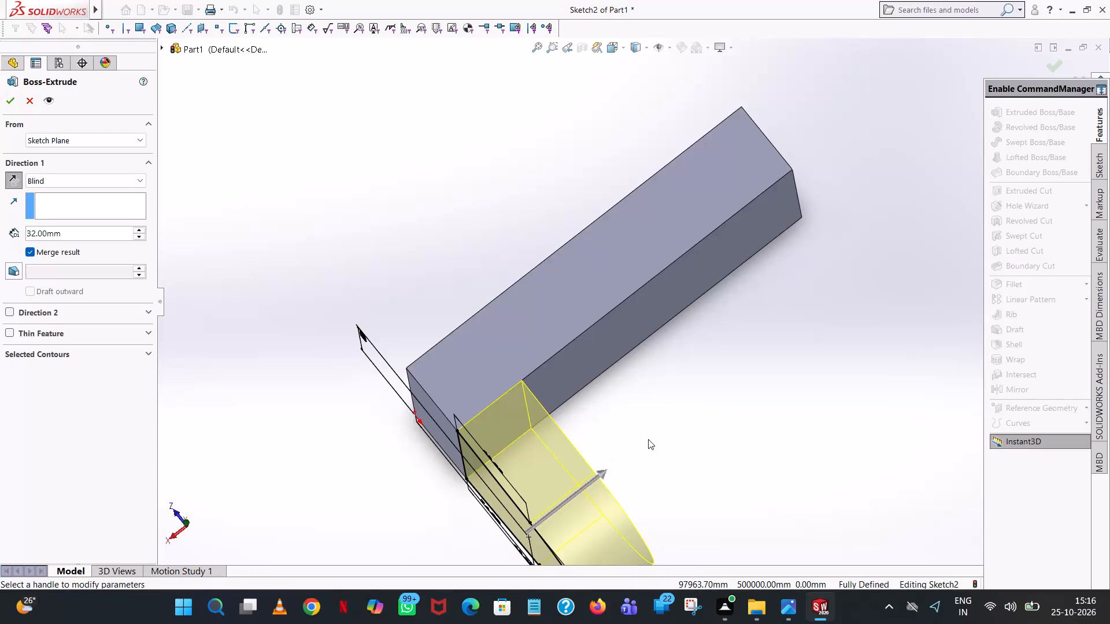
# Set the lug's blind extrusion depth to 16 mm and complete the boss.
pyautogui.scroll(2, 648, 439)
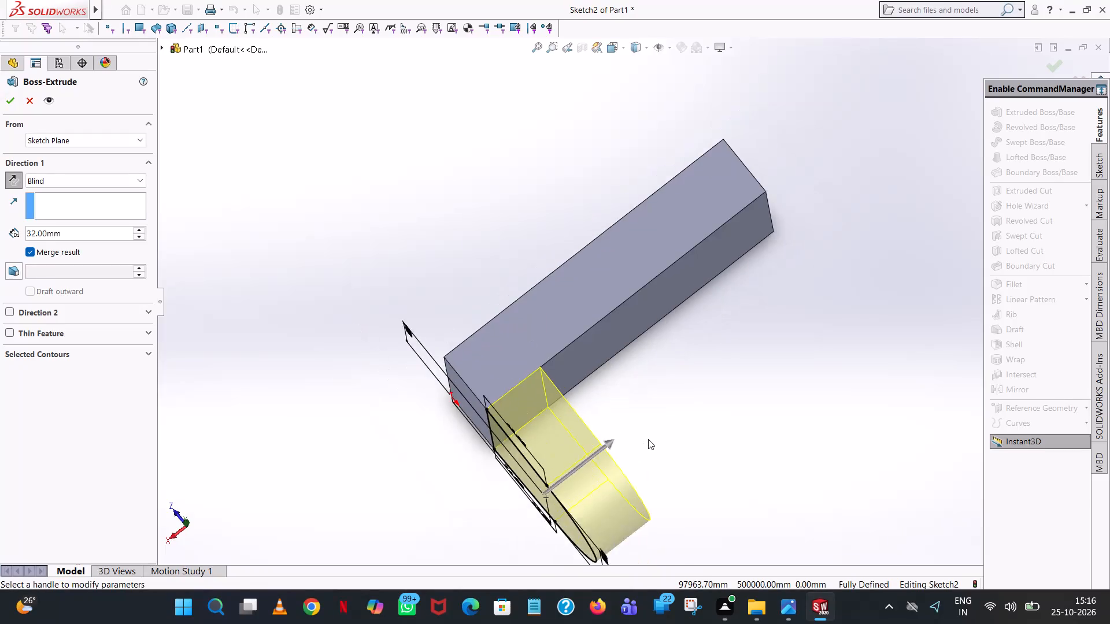
pyautogui.scroll(3, 648, 439)
pyautogui.moveTo(641, 420); pyautogui.dragTo(639, 492, button='middle')
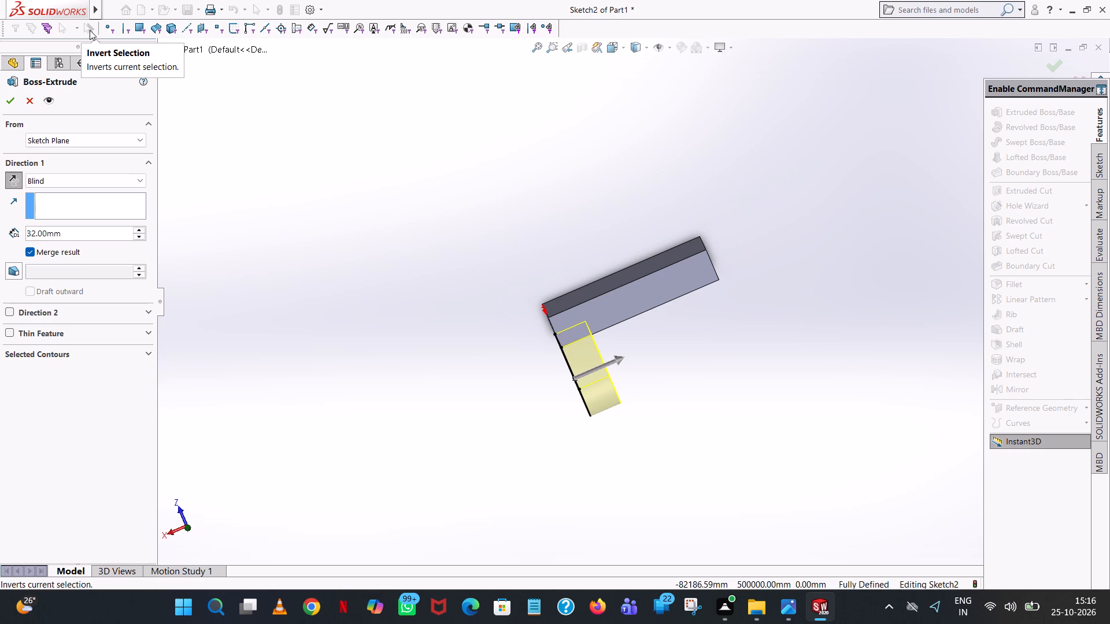
pyautogui.doubleClick(87, 231)
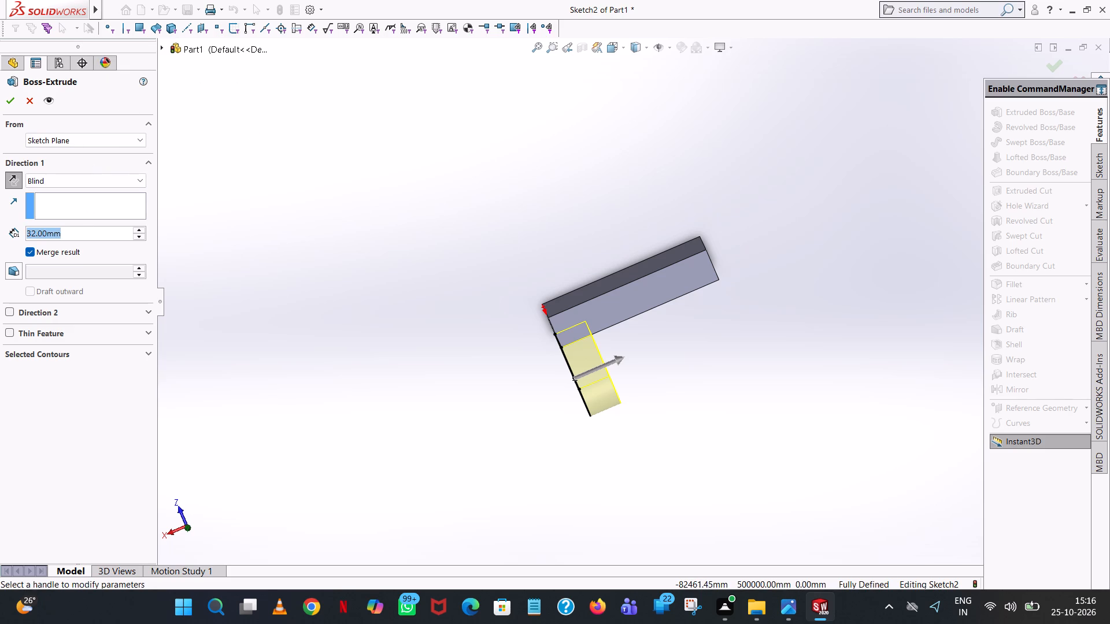
pyautogui.write('16')
pyautogui.press('Return')
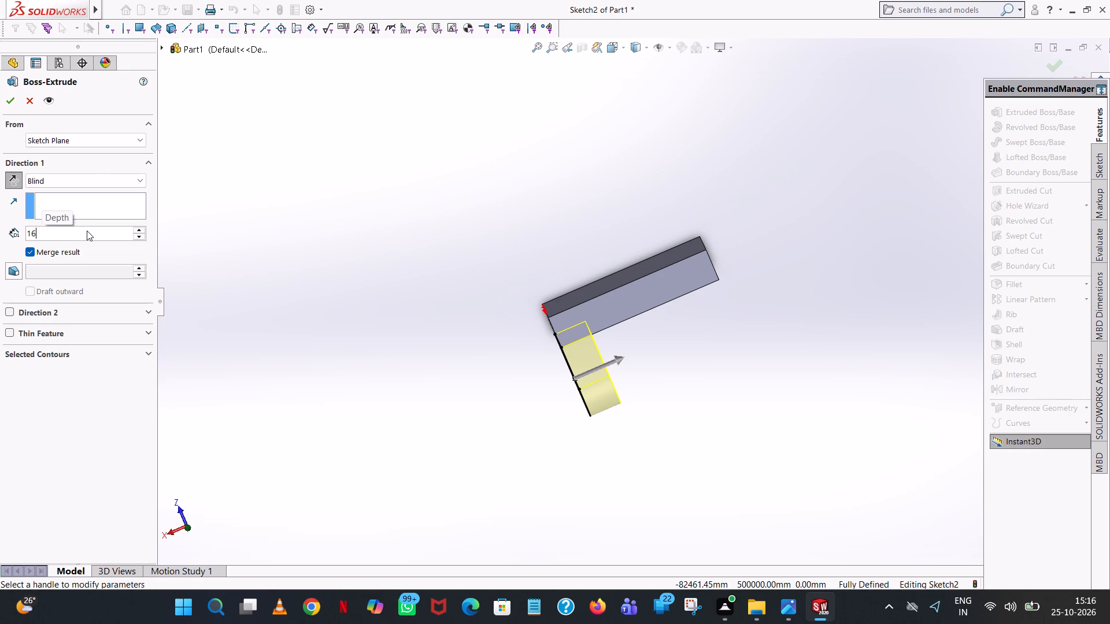
pyautogui.moveTo(630, 330); pyautogui.dragTo(600, 241, button='middle')
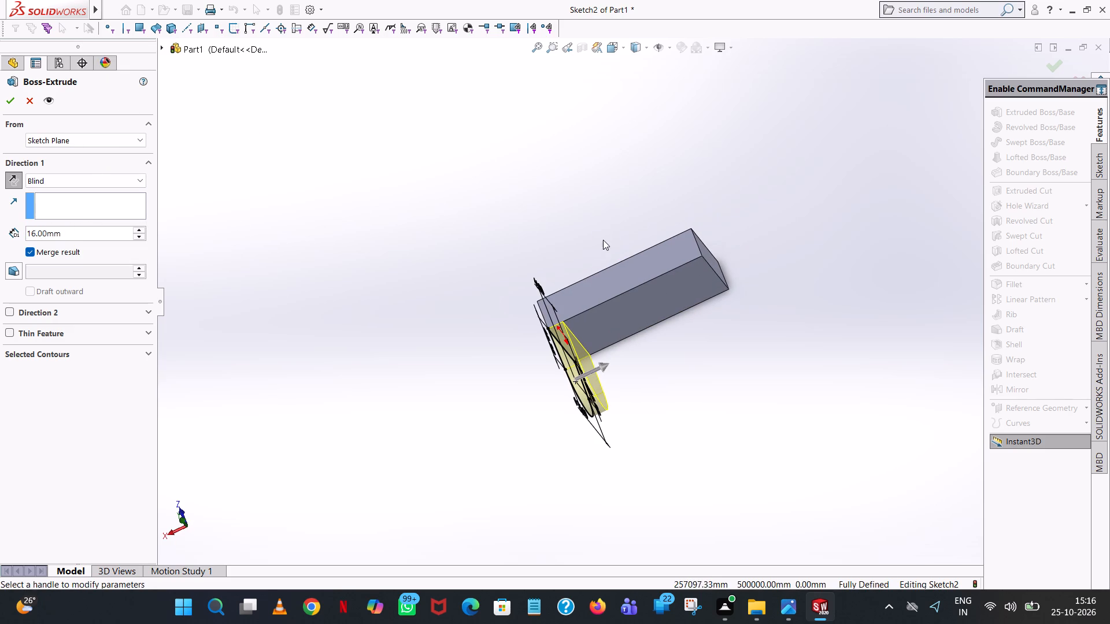
pyautogui.click(9, 95)
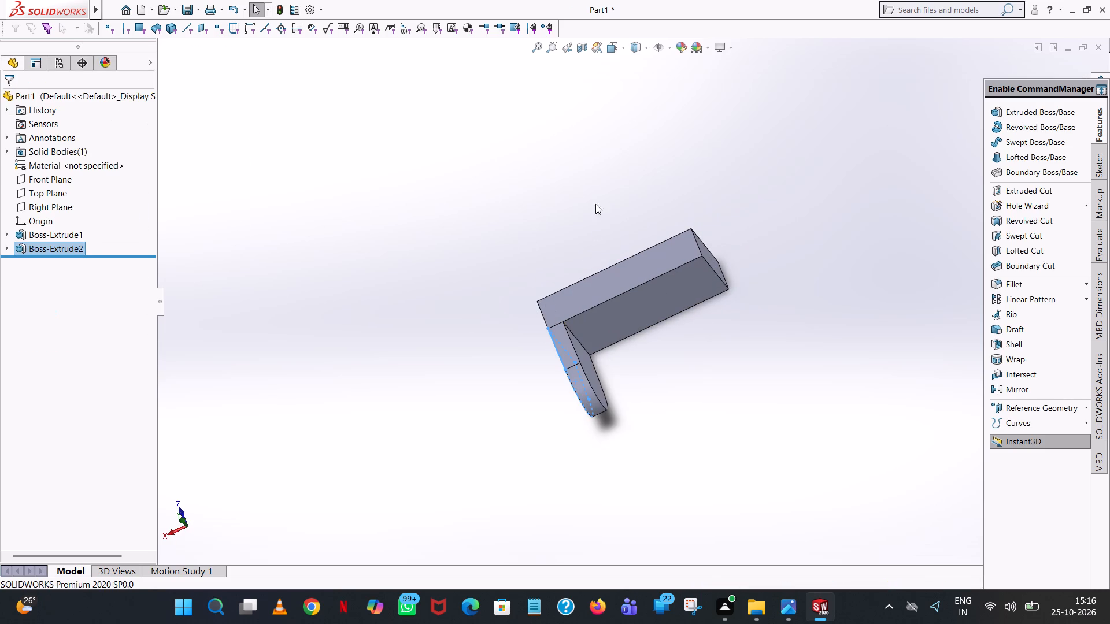
pyautogui.click(596, 200)
# Mirror the lug extrusion about the Right Plane to create a matching lug at the block's opposite end.
pyautogui.scroll(1, 602, 205)
pyautogui.moveTo(603, 205); pyautogui.dragTo(611, 93, button='middle')
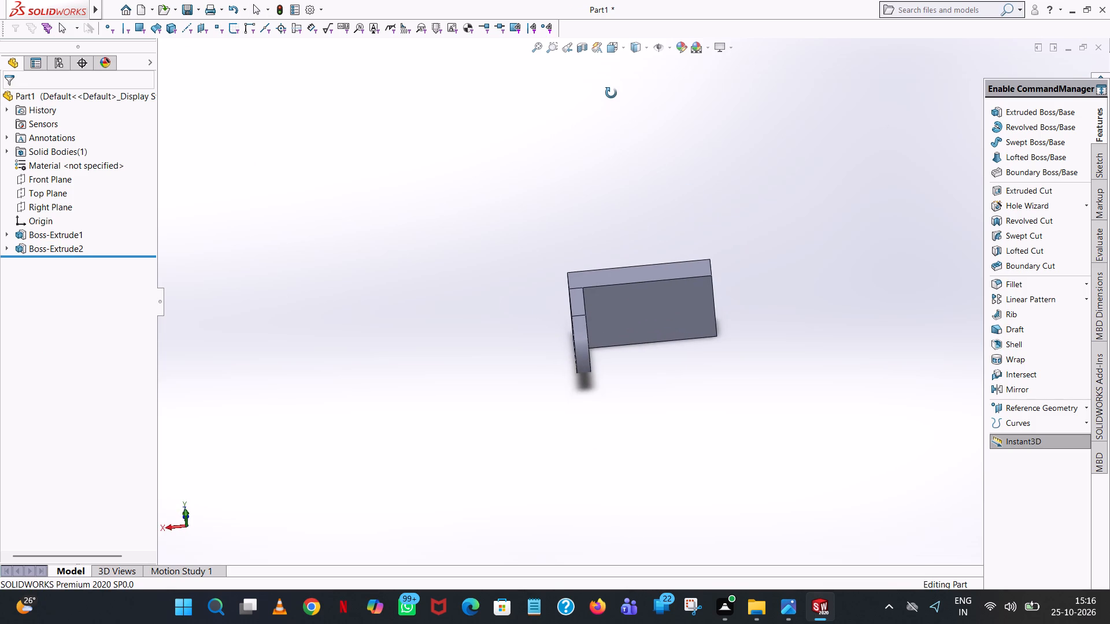
pyautogui.moveTo(611, 93); pyautogui.dragTo(611, 258, button='middle')
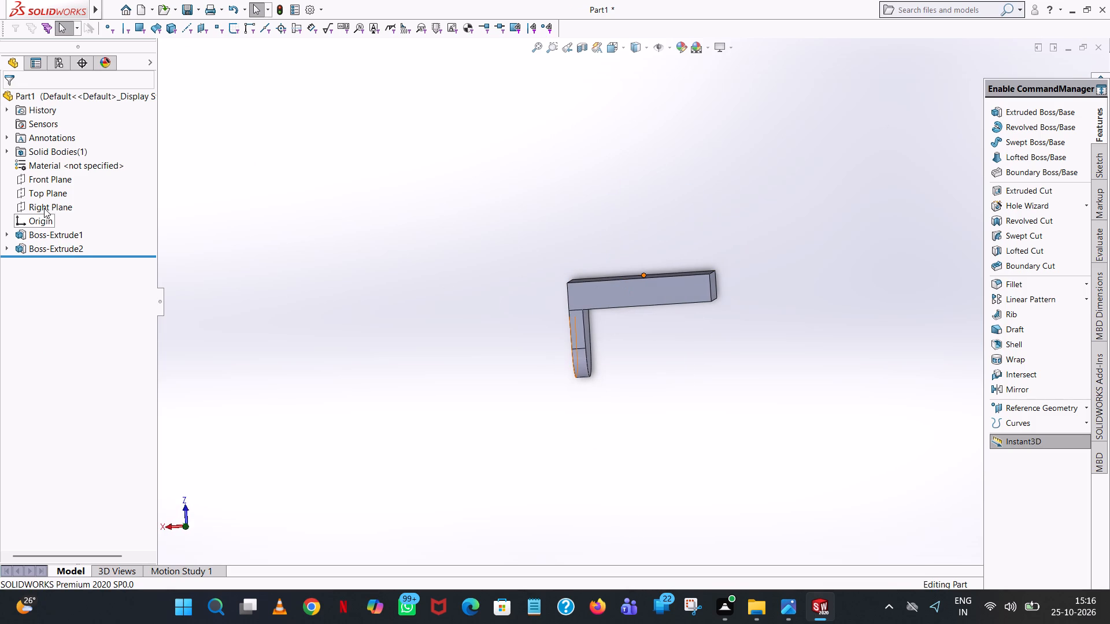
pyautogui.click(54, 206)
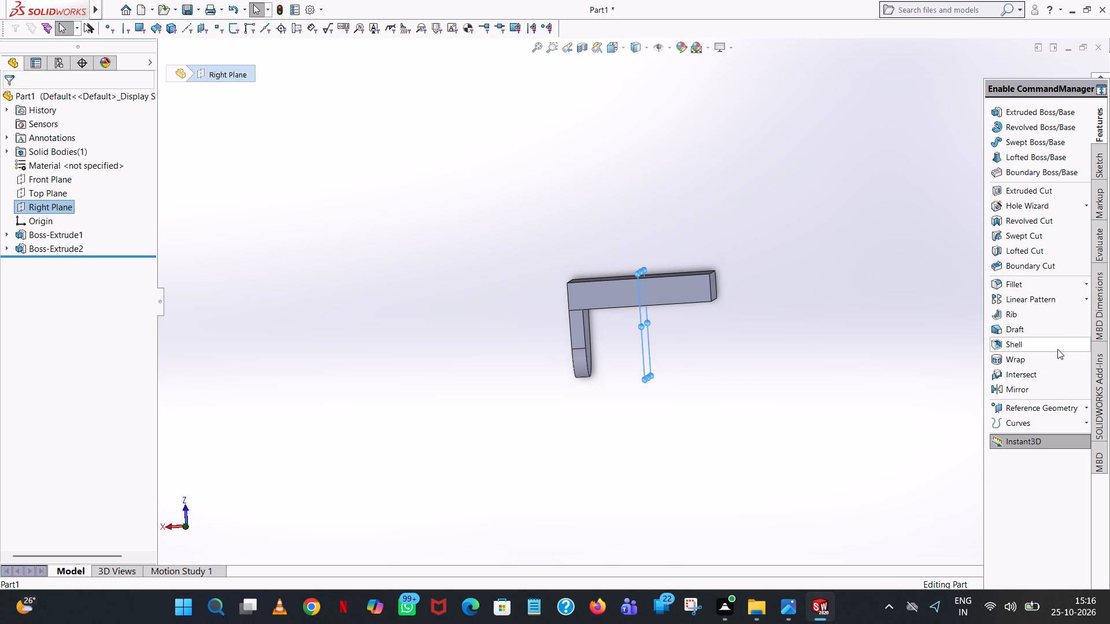
pyautogui.click(1026, 390)
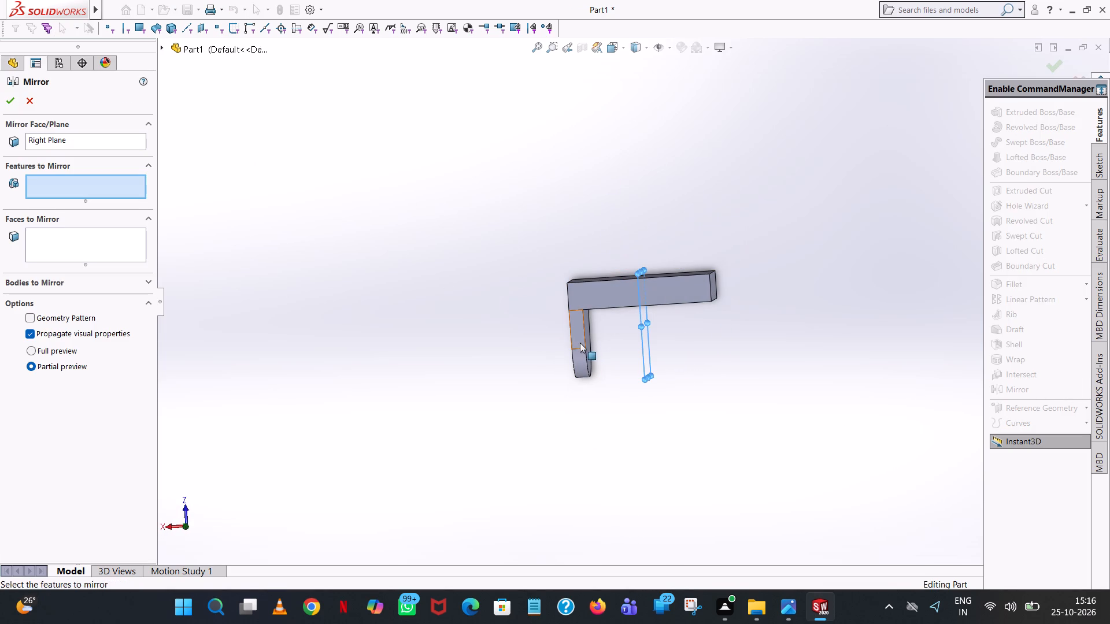
pyautogui.click(580, 343)
pyautogui.moveTo(776, 304); pyautogui.dragTo(783, 276, button='middle')
pyautogui.scroll(-5, 739, 307)
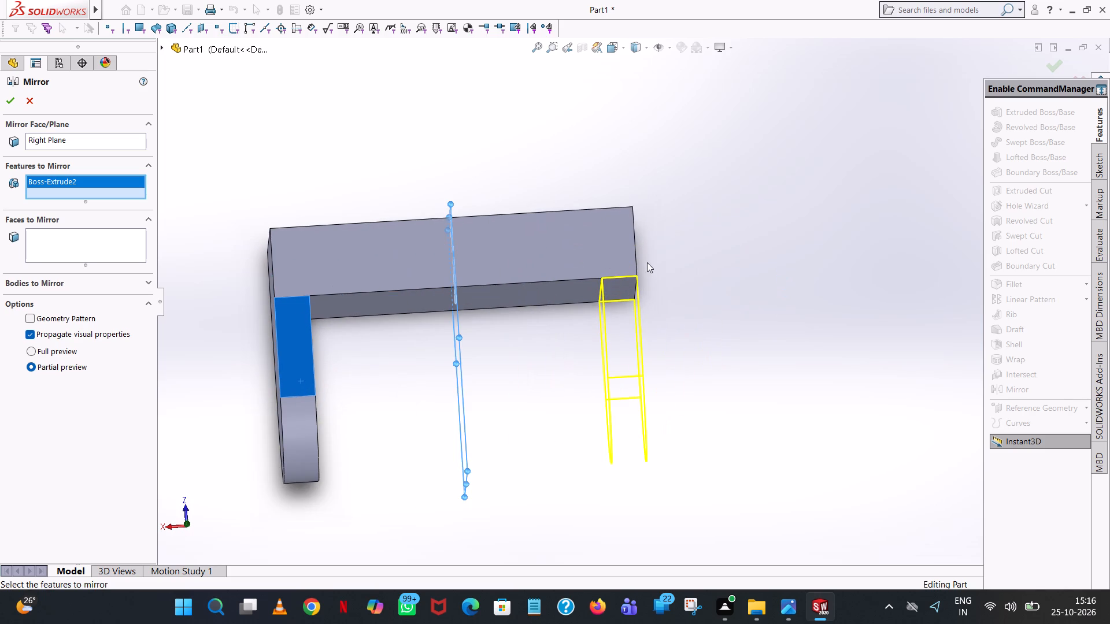
pyautogui.click(9, 99)
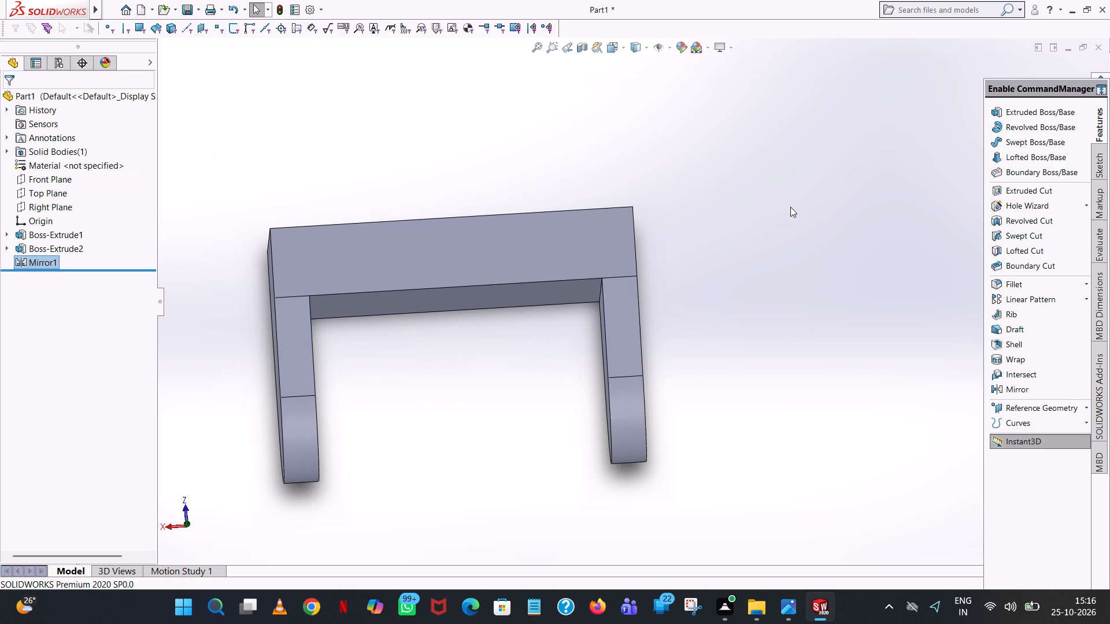
pyautogui.click(786, 204)
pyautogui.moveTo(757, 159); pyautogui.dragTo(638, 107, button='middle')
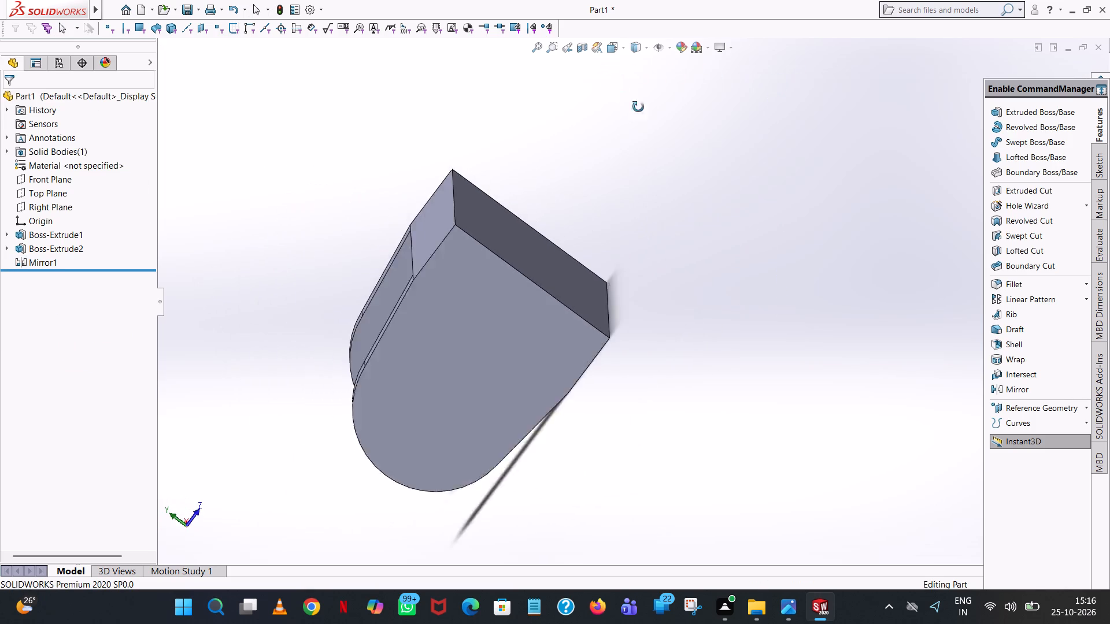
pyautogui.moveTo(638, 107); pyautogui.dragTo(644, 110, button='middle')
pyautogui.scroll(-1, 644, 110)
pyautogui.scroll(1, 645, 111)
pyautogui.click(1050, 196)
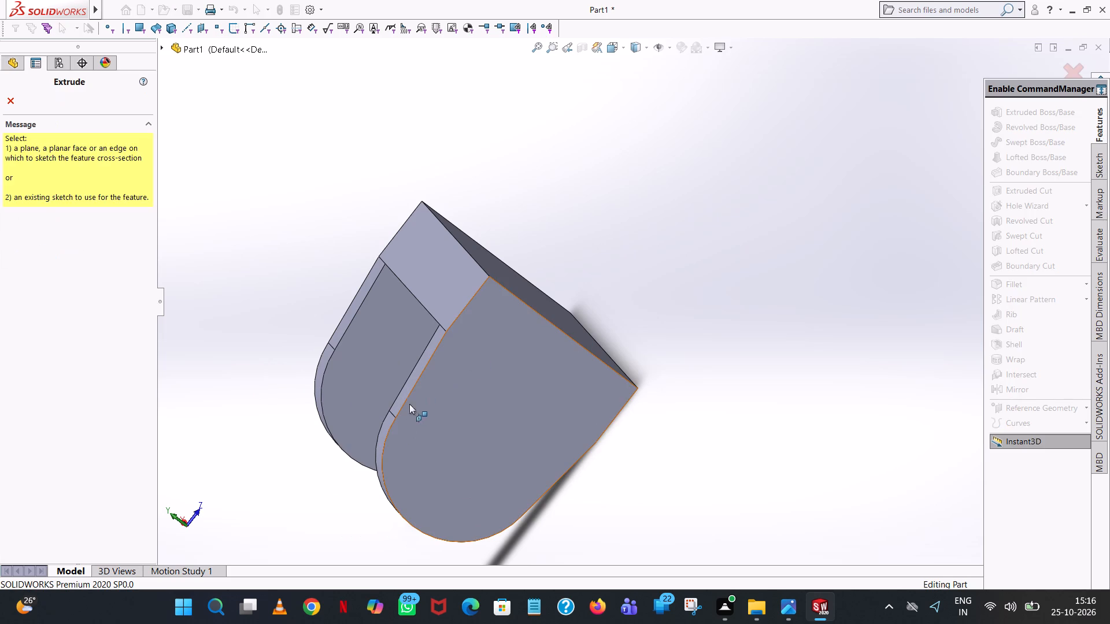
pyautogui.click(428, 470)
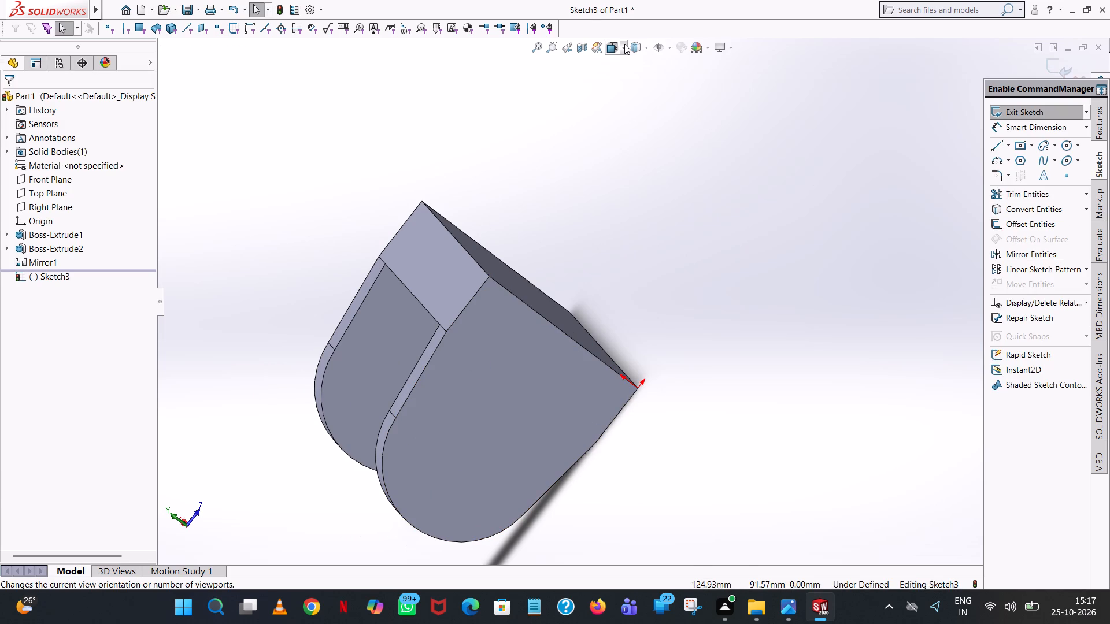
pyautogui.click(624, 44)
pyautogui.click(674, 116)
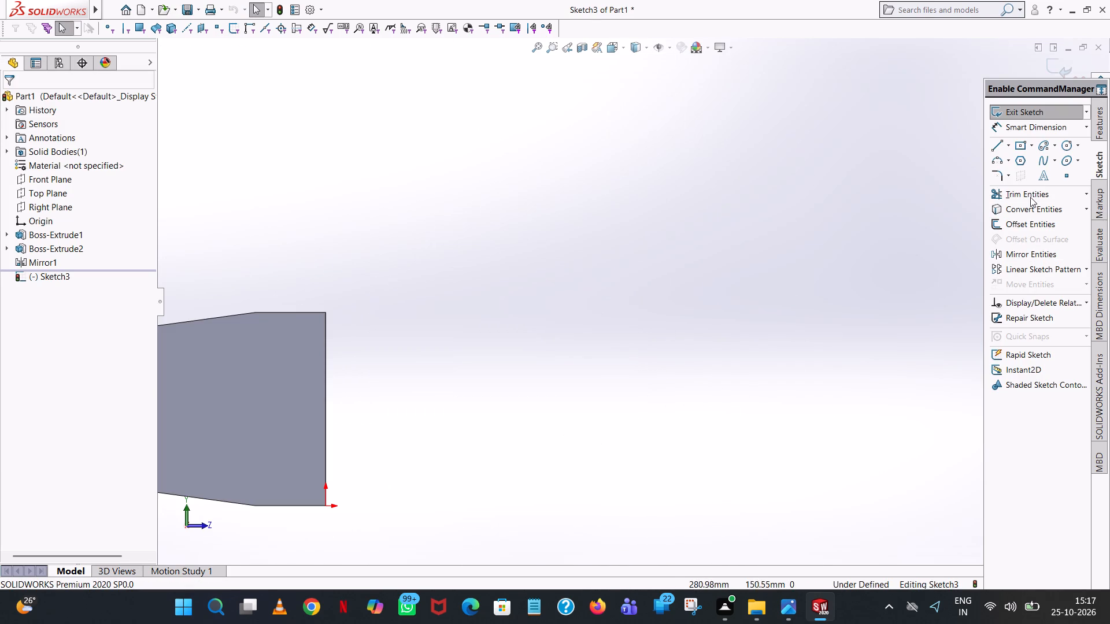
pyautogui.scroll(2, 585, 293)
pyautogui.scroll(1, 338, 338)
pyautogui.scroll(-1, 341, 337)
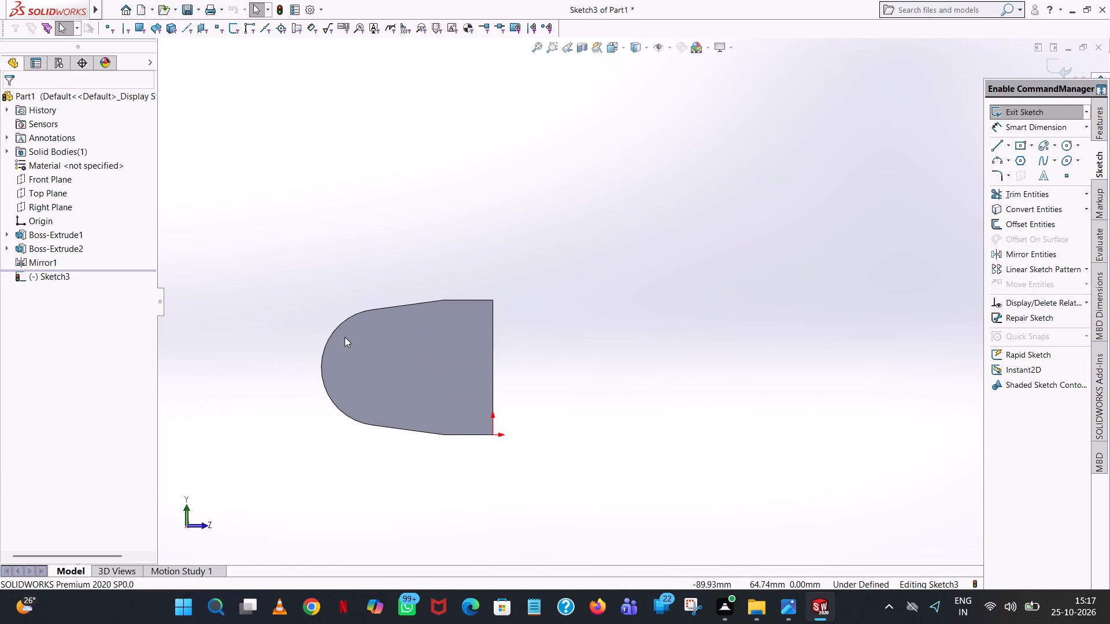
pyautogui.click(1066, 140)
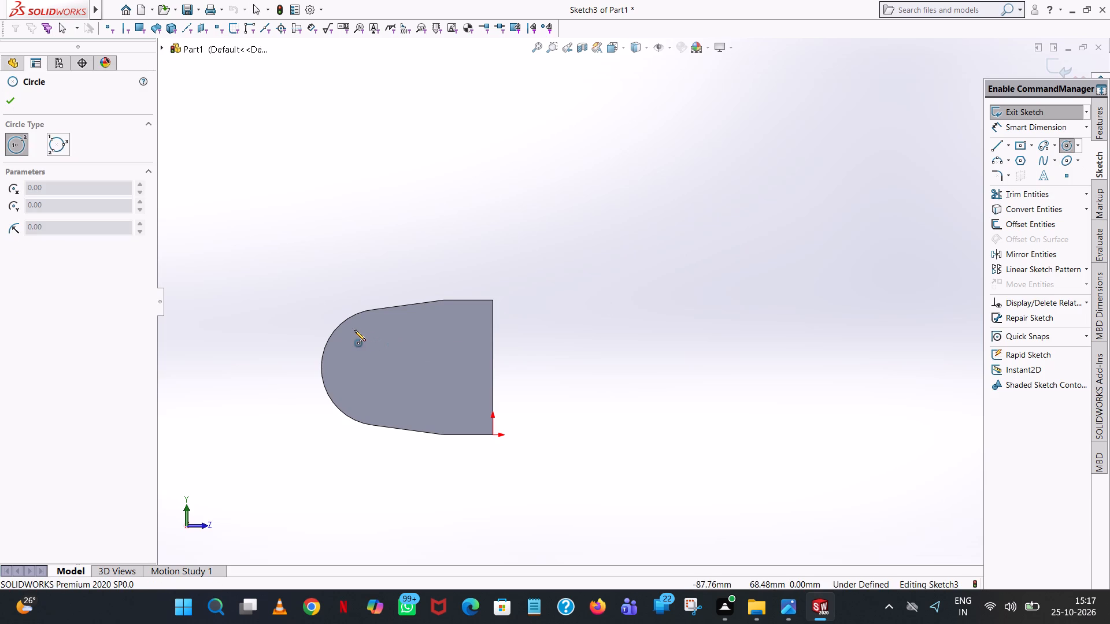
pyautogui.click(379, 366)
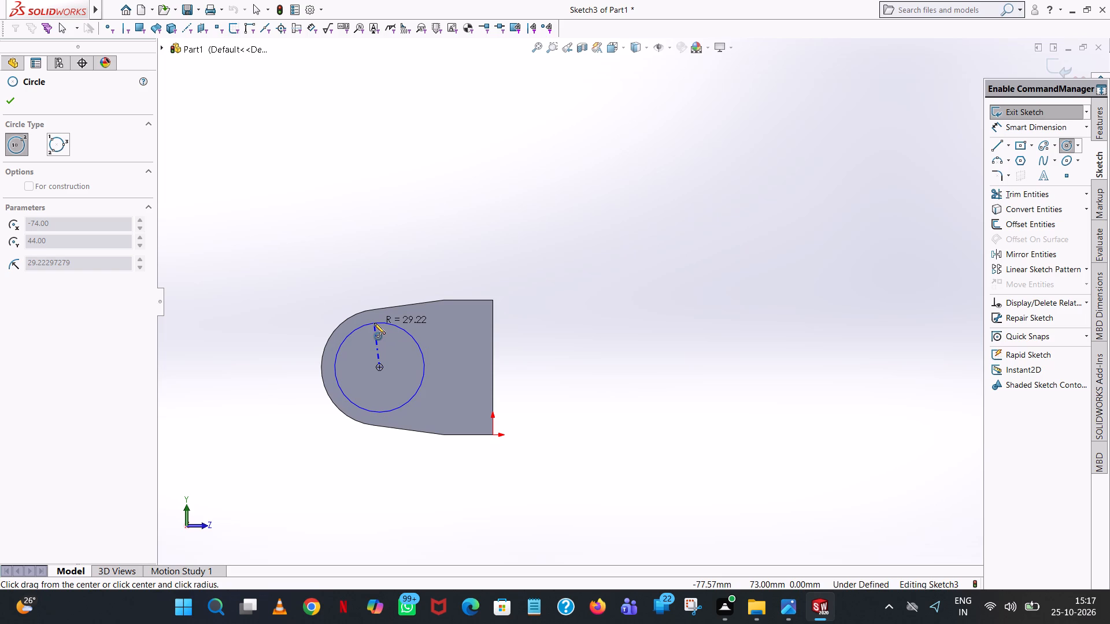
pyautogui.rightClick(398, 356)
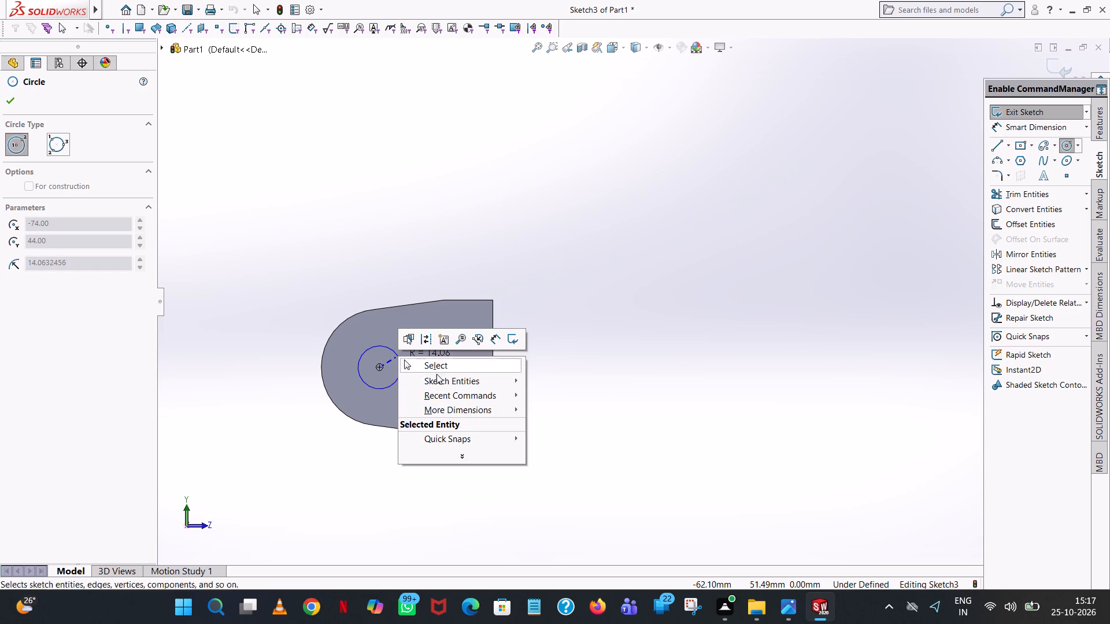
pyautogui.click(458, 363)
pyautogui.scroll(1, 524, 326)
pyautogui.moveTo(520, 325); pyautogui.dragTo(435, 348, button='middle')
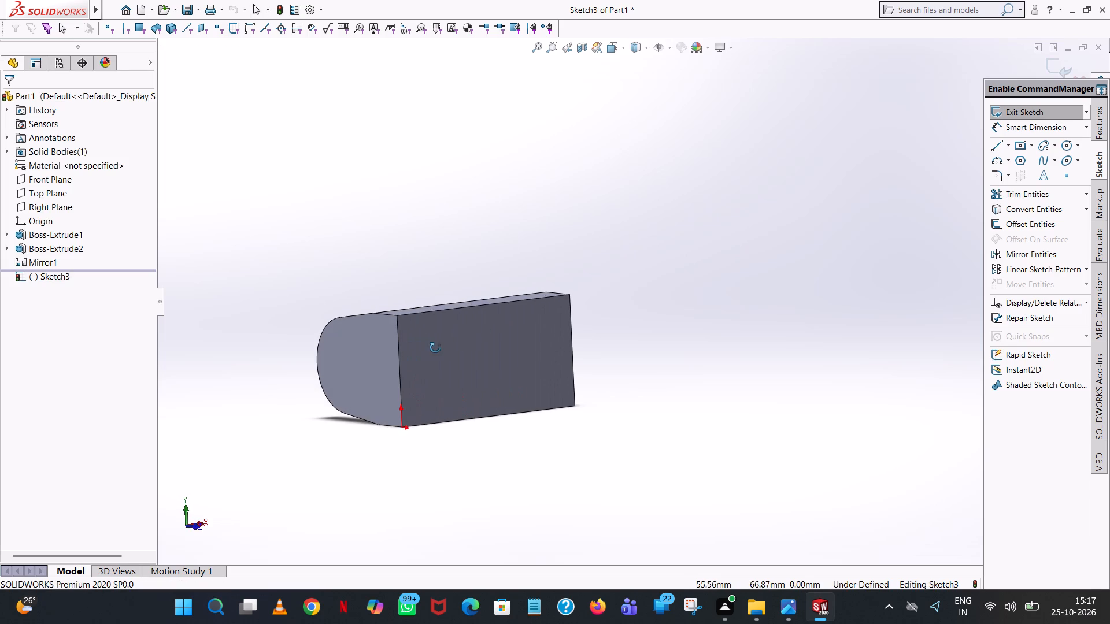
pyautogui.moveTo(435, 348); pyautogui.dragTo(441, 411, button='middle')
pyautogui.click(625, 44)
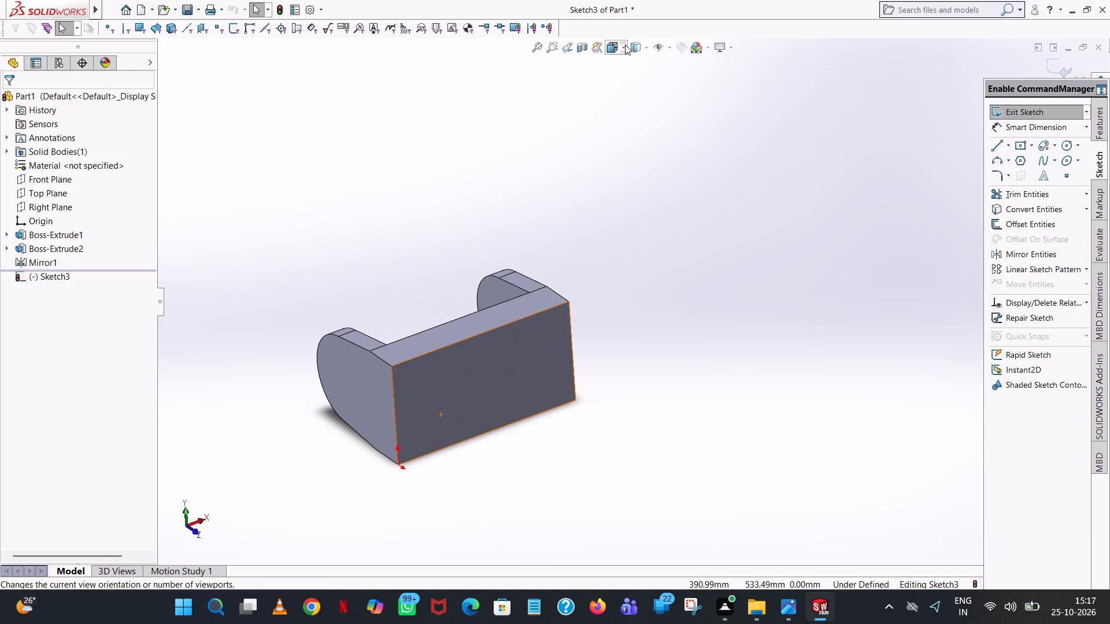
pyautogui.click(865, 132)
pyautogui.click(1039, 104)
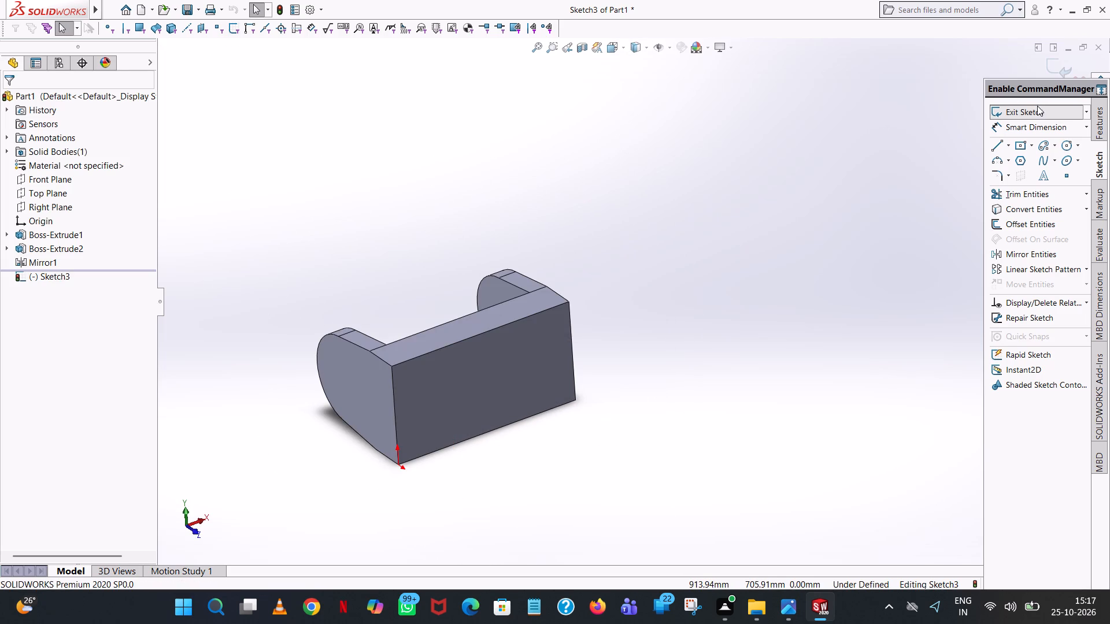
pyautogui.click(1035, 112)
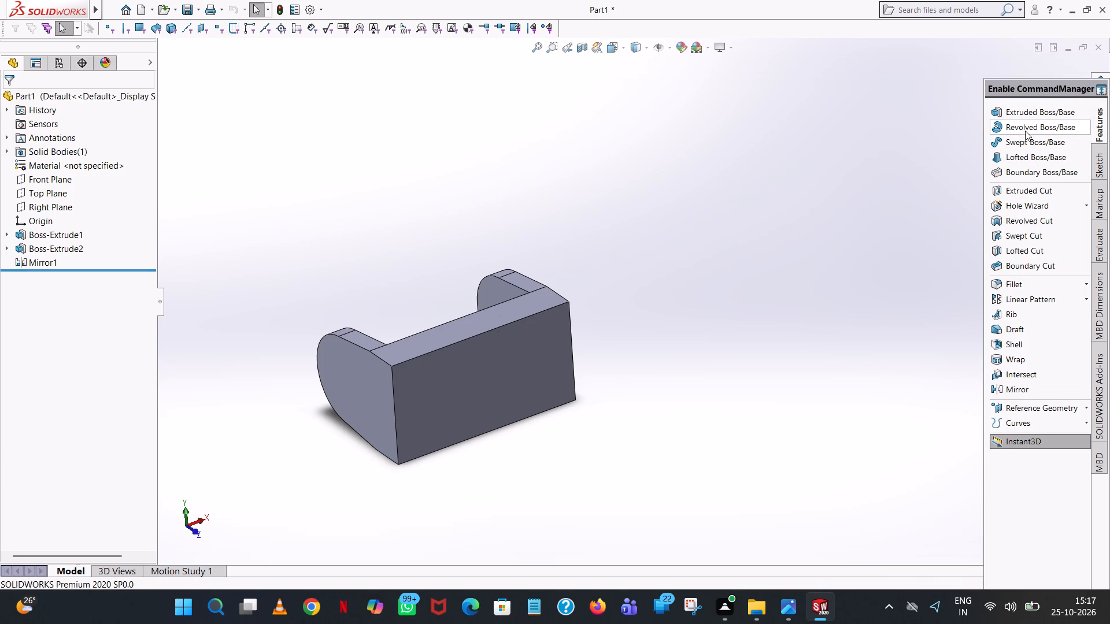
# Start an extruded boss on the block's face opposite the lugs and sketch a centred 44 mm radius circle reaching its long edges.
pyautogui.click(1029, 114)
pyautogui.click(486, 355)
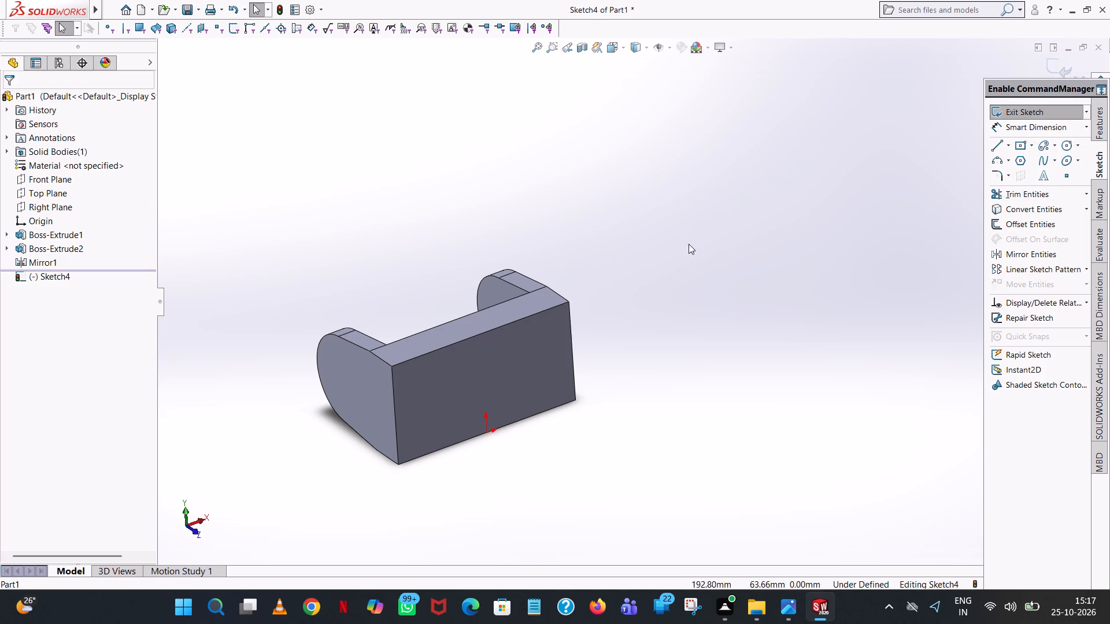
pyautogui.click(624, 51)
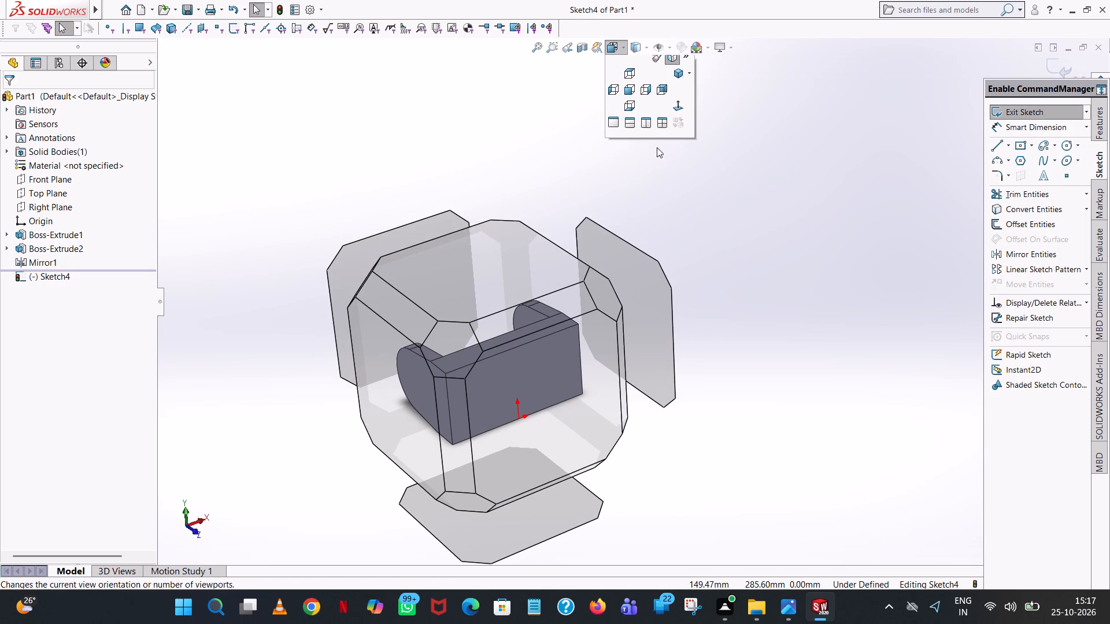
pyautogui.click(678, 109)
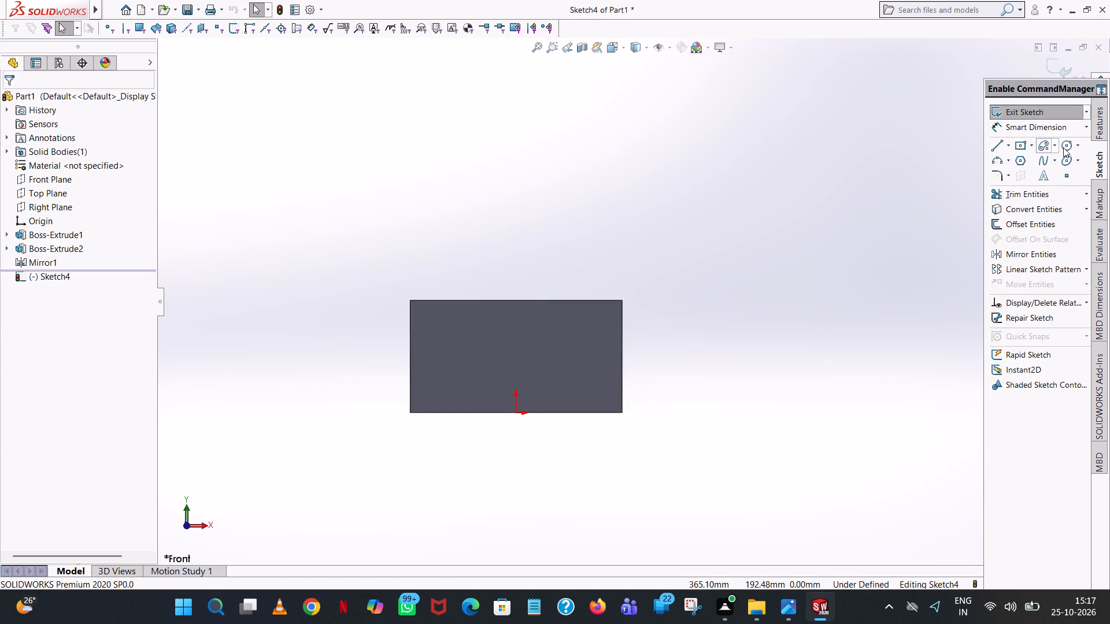
pyautogui.click(1063, 147)
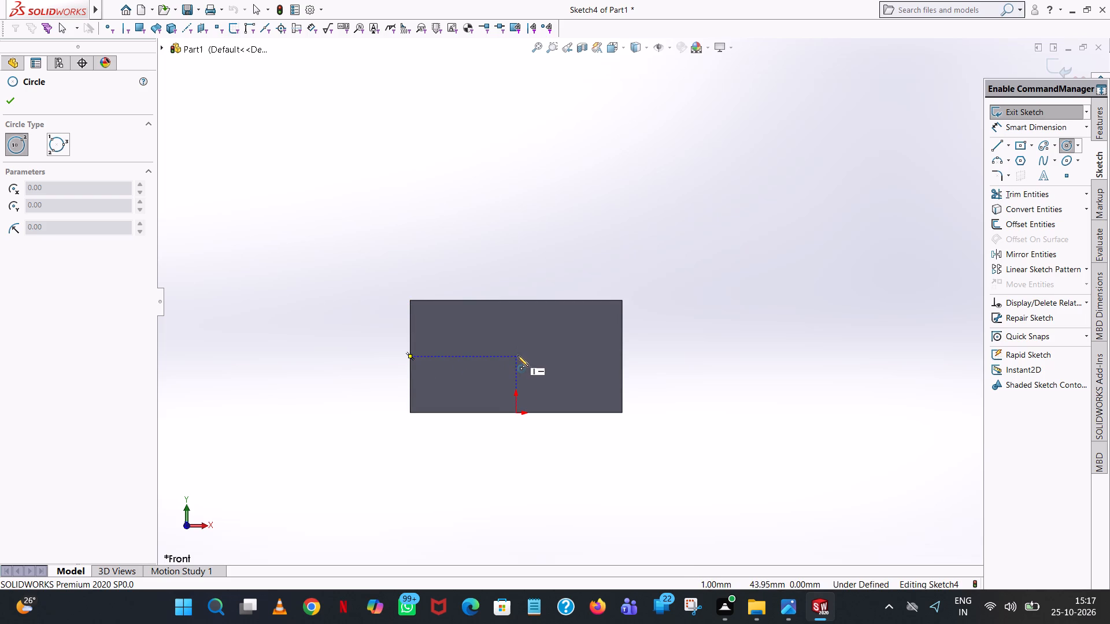
pyautogui.scroll(-9, 517, 355)
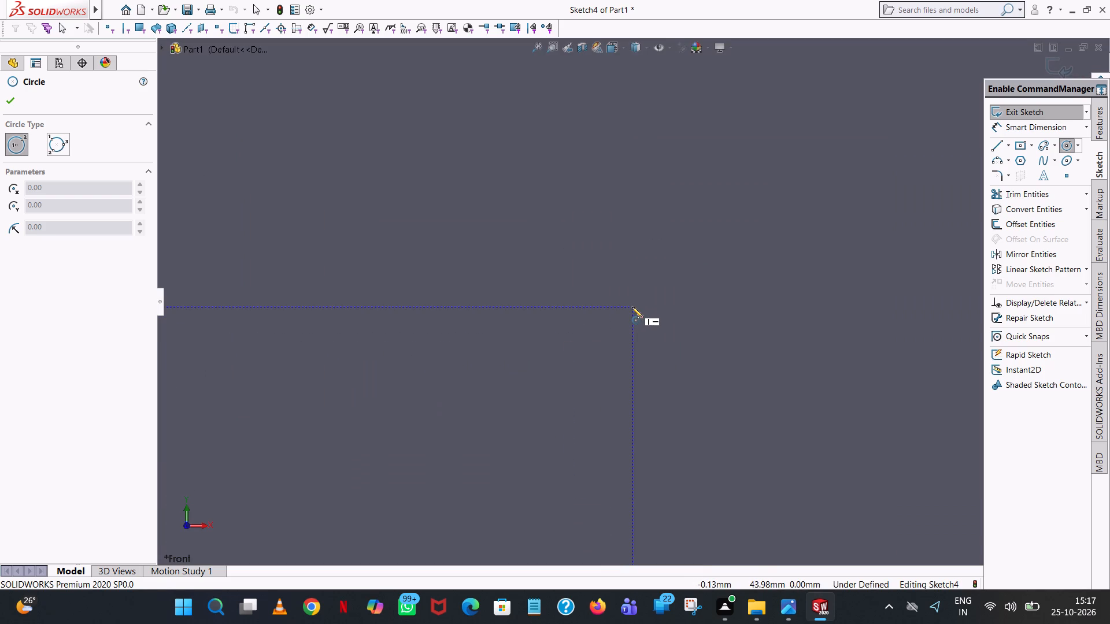
pyautogui.click(632, 307)
pyautogui.scroll(3, 643, 87)
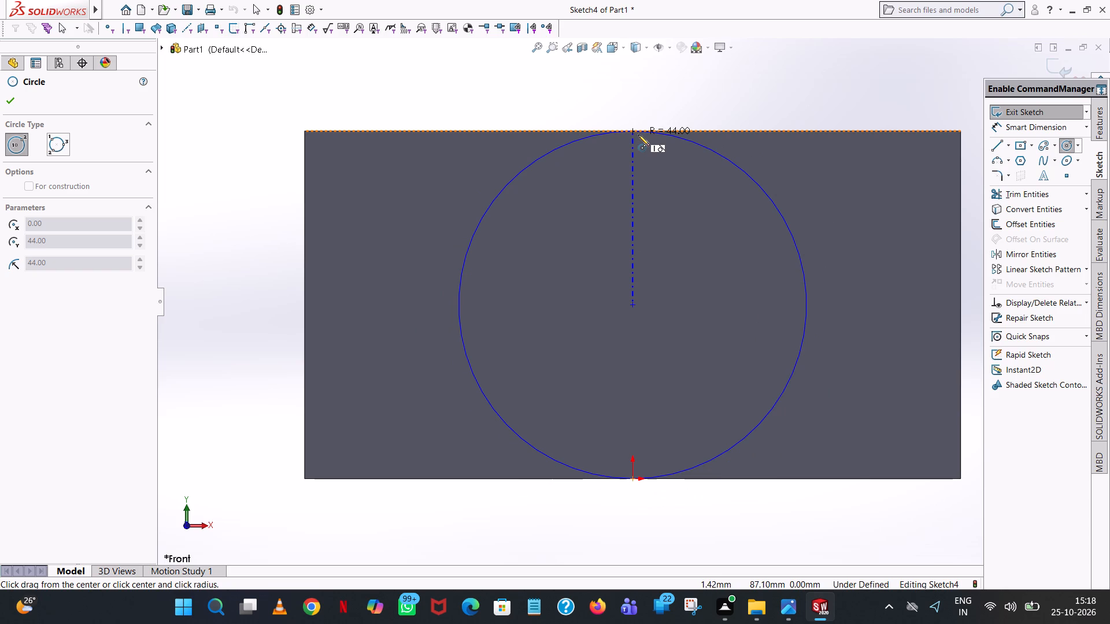
pyautogui.click(636, 131)
pyautogui.rightClick(636, 131)
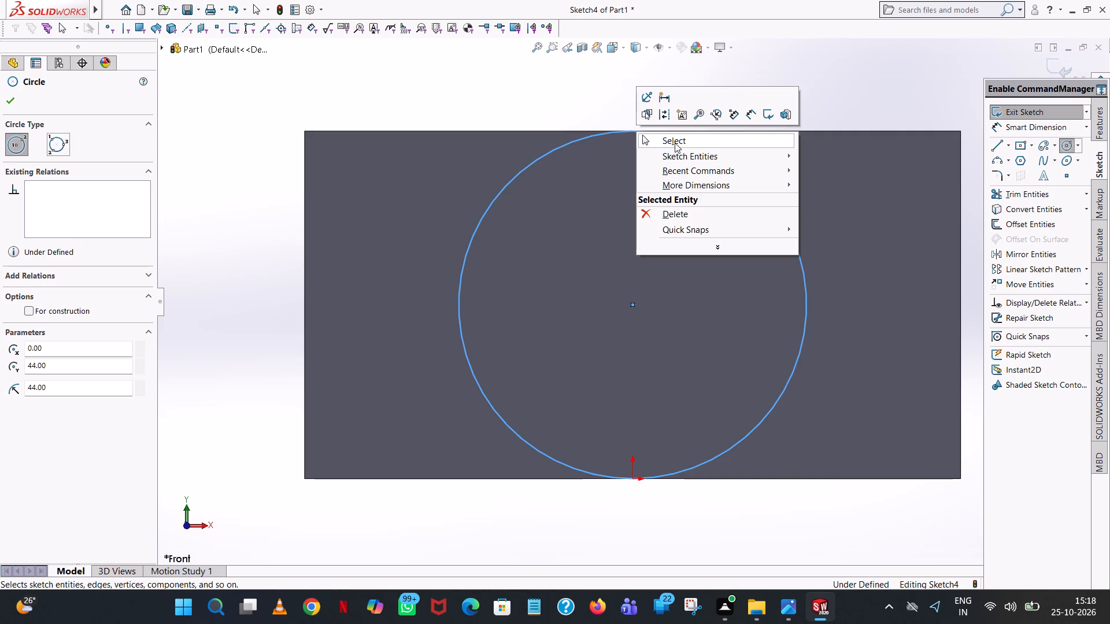
pyautogui.click(675, 143)
pyautogui.moveTo(648, 199); pyautogui.dragTo(635, 378, button='middle')
pyautogui.scroll(6, 635, 378)
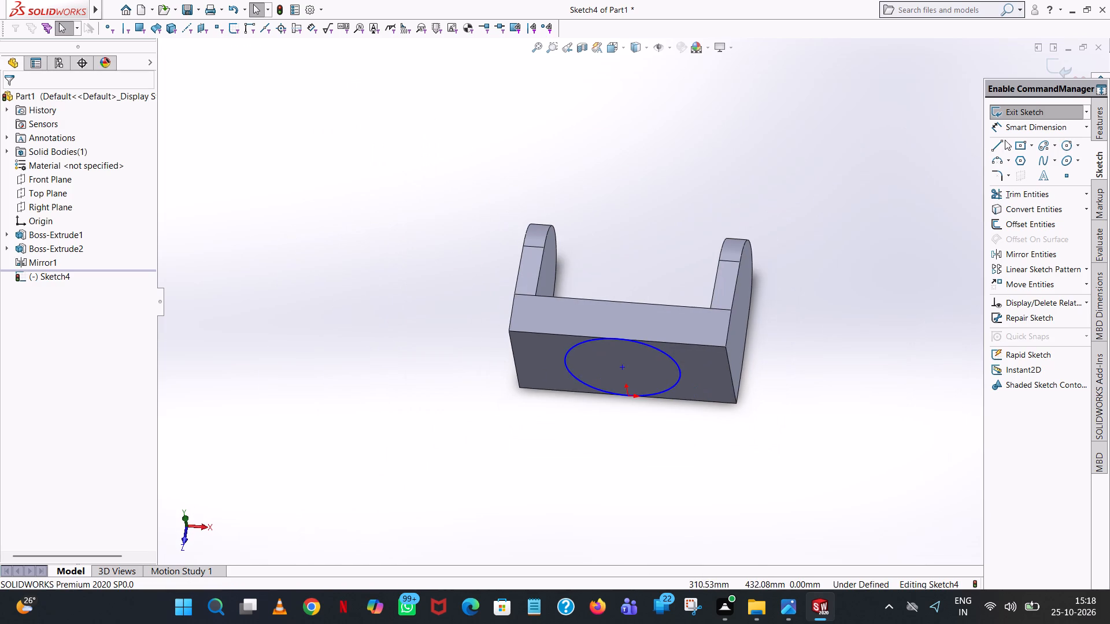
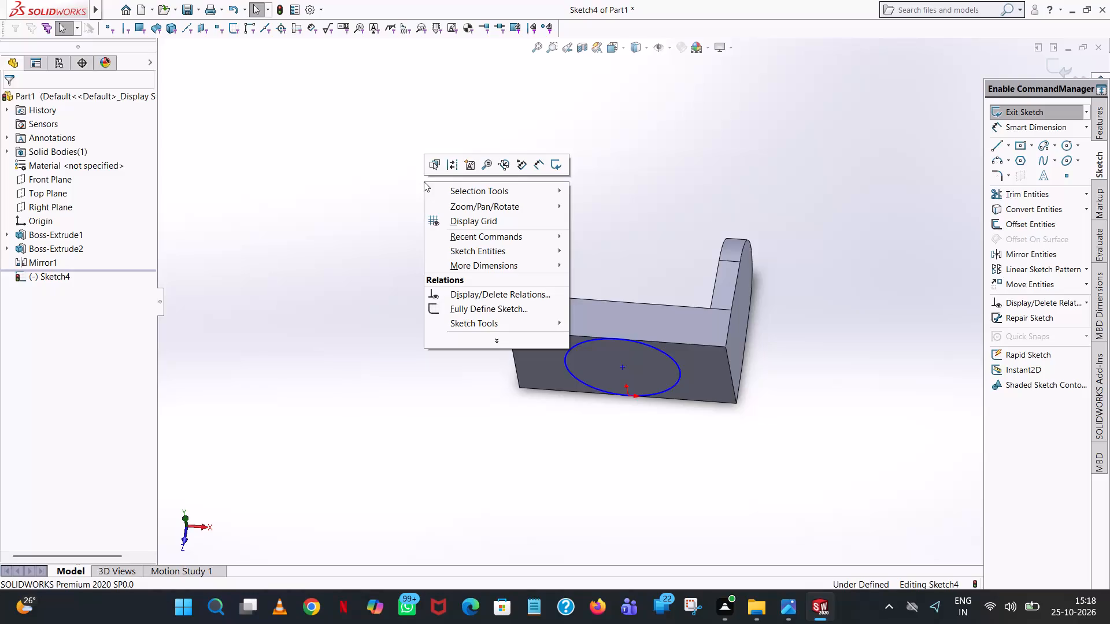
# Dimension the boss circle's diameter and the distance from its centre to the origin, accepting both values.
pyautogui.click(808, 230)
pyautogui.moveTo(827, 335); pyautogui.dragTo(867, 172, button='middle')
pyautogui.click(1023, 128)
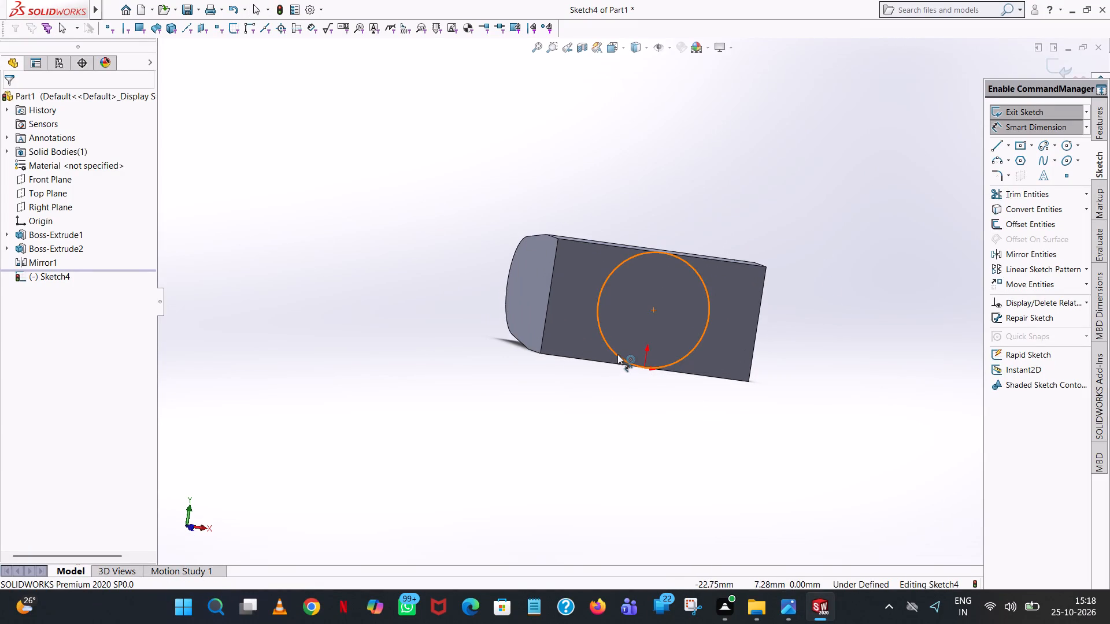
pyautogui.click(617, 354)
pyautogui.click(391, 380)
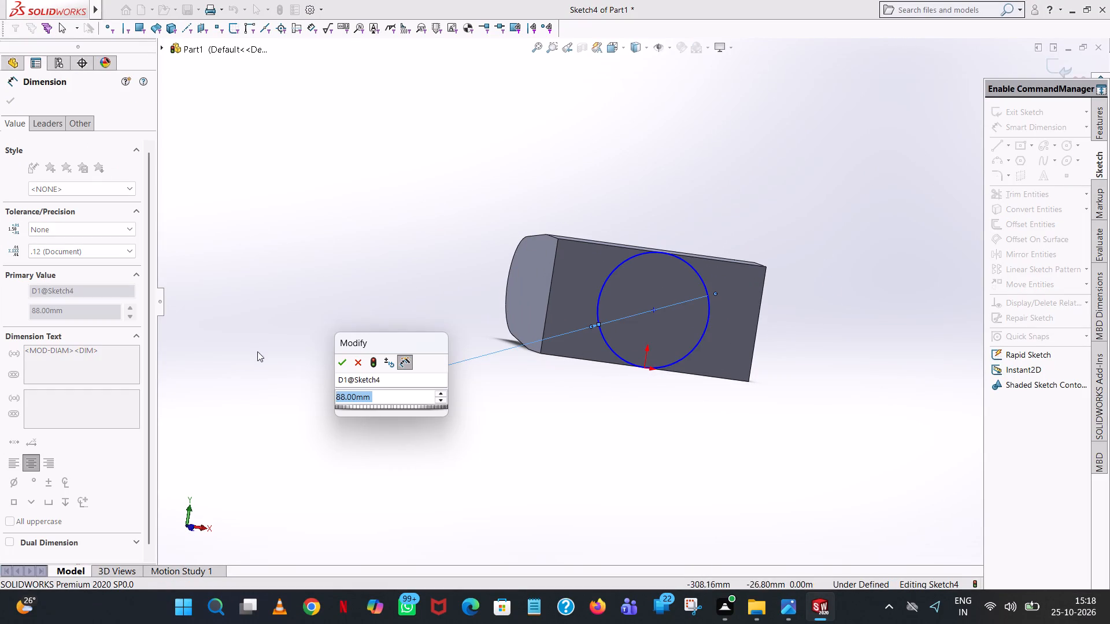
pyautogui.click(341, 365)
pyautogui.click(345, 173)
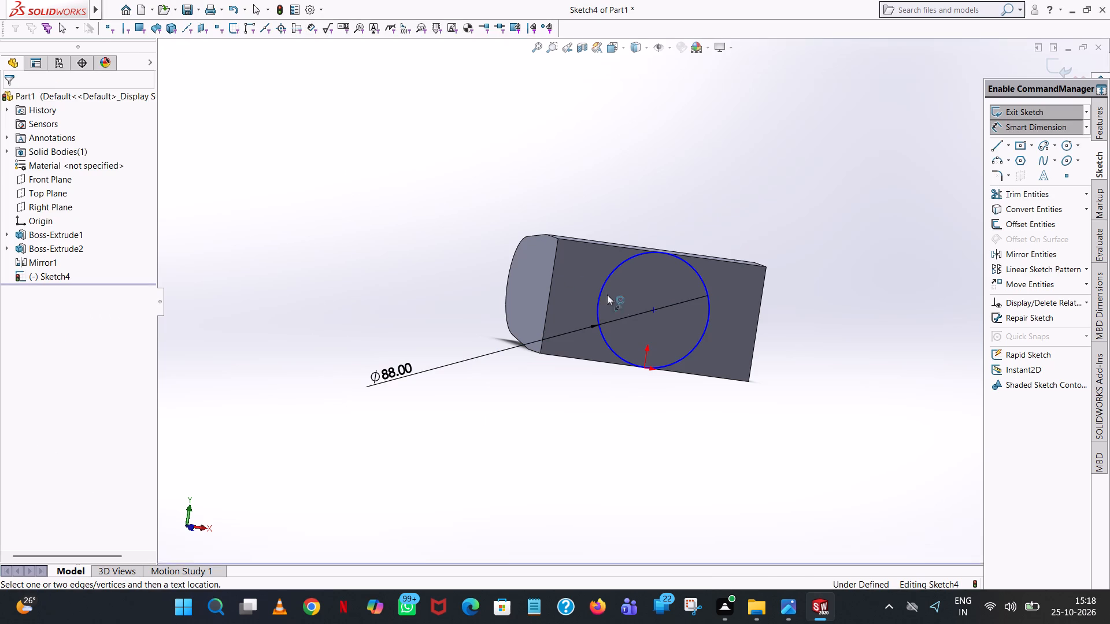
pyautogui.click(651, 311)
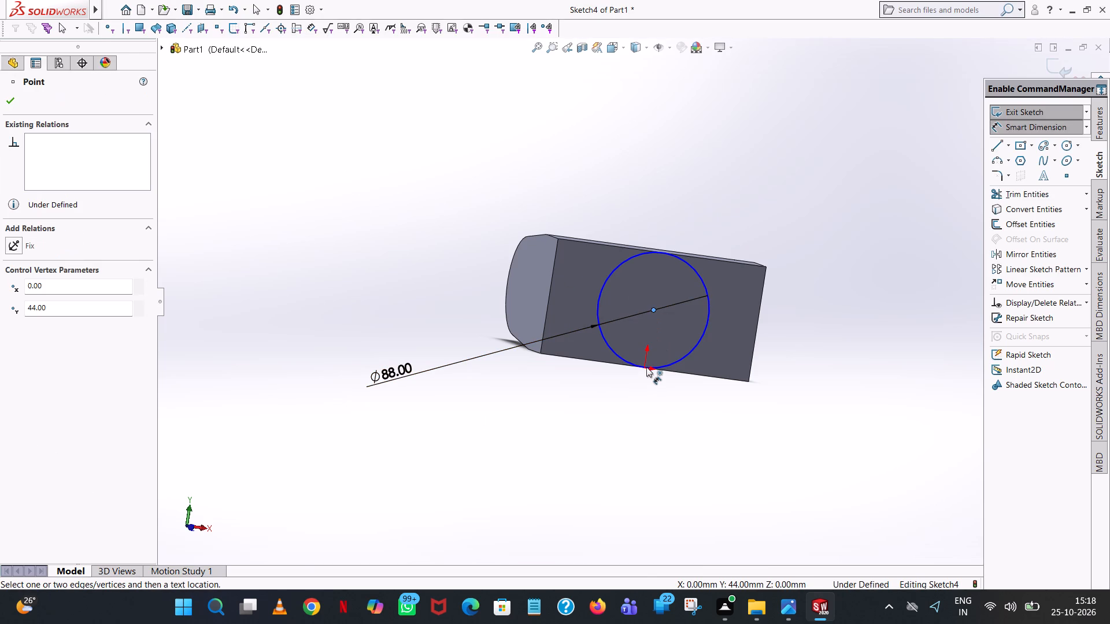
pyautogui.click(646, 367)
pyautogui.click(863, 314)
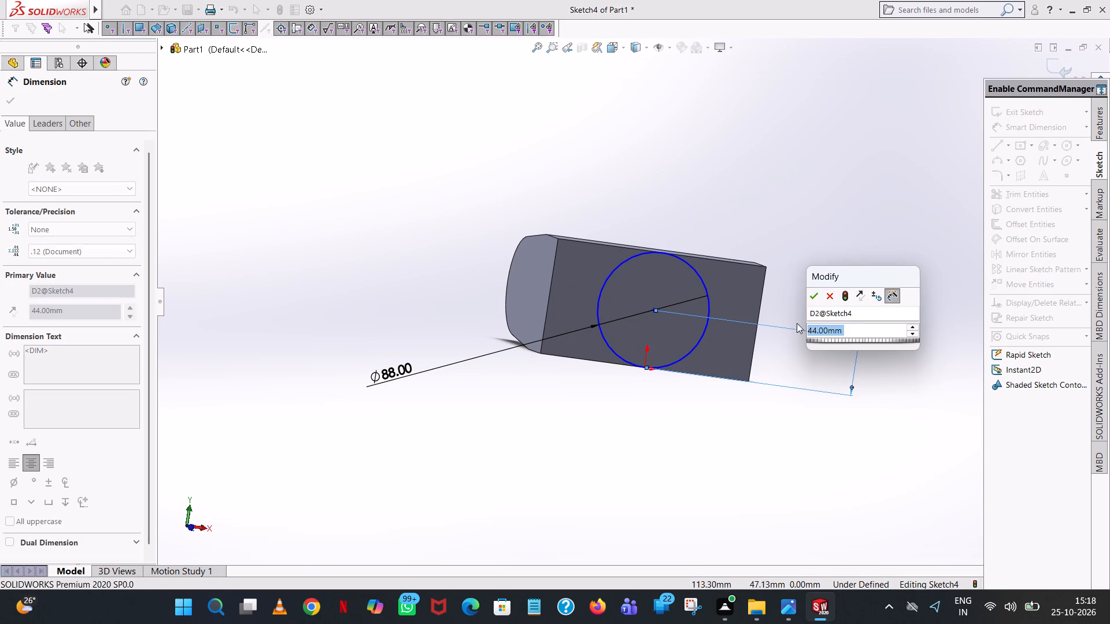
pyautogui.click(810, 295)
pyautogui.press('Escape')
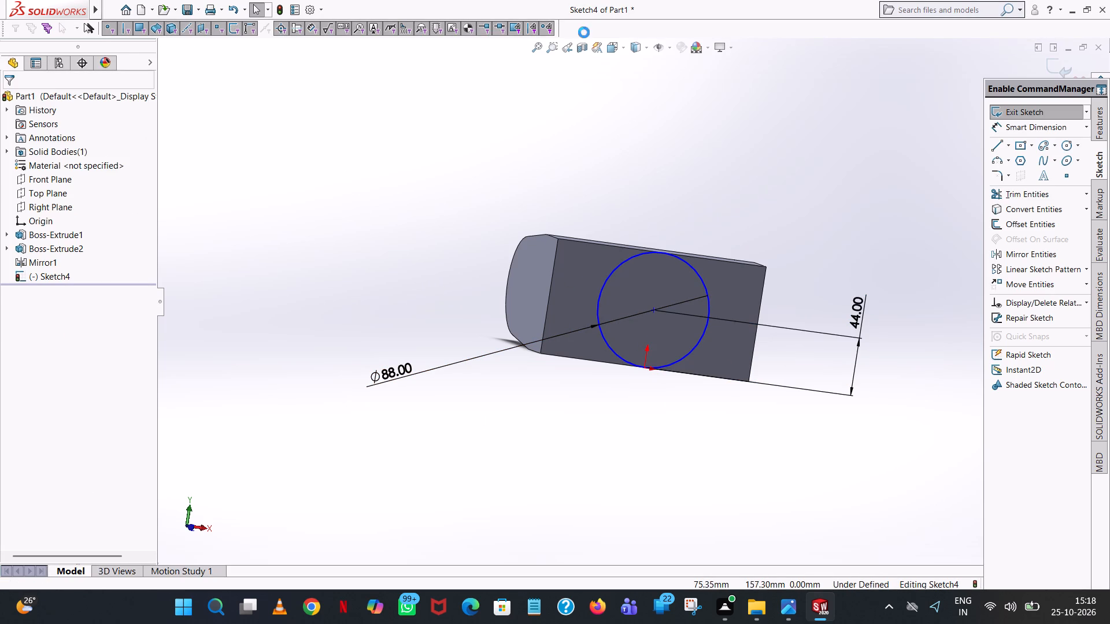
# Add a vertical relation between the boss circle's centre and the origin to fully define the sketch.
pyautogui.click(619, 46)
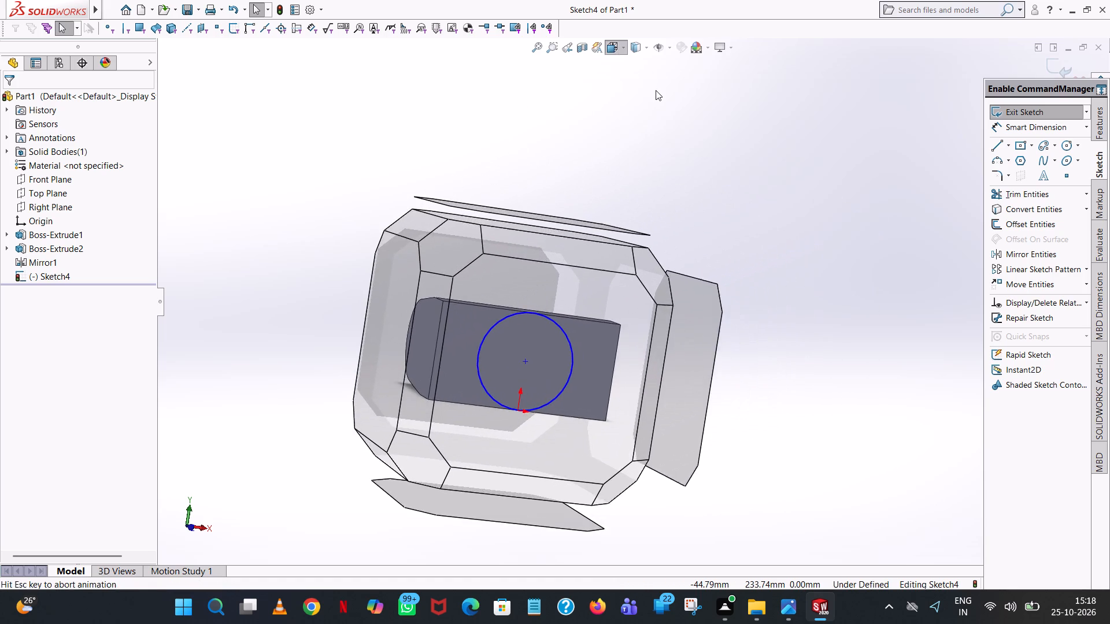
pyautogui.click(683, 108)
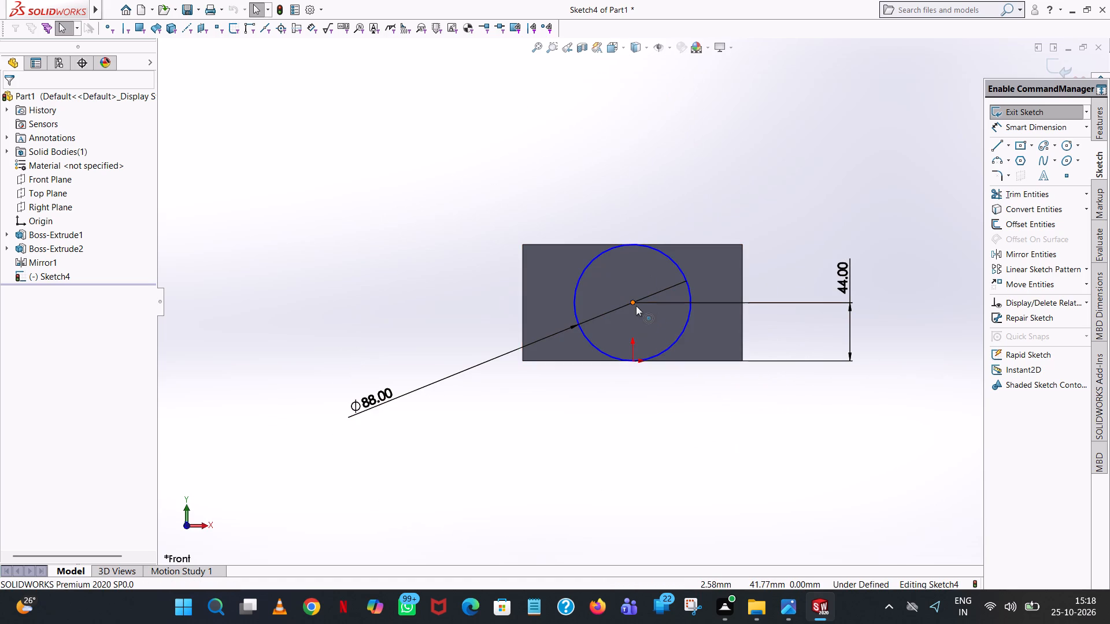
pyautogui.keyDown('ctrl'); pyautogui.click(631, 301); pyautogui.keyUp('ctrl')
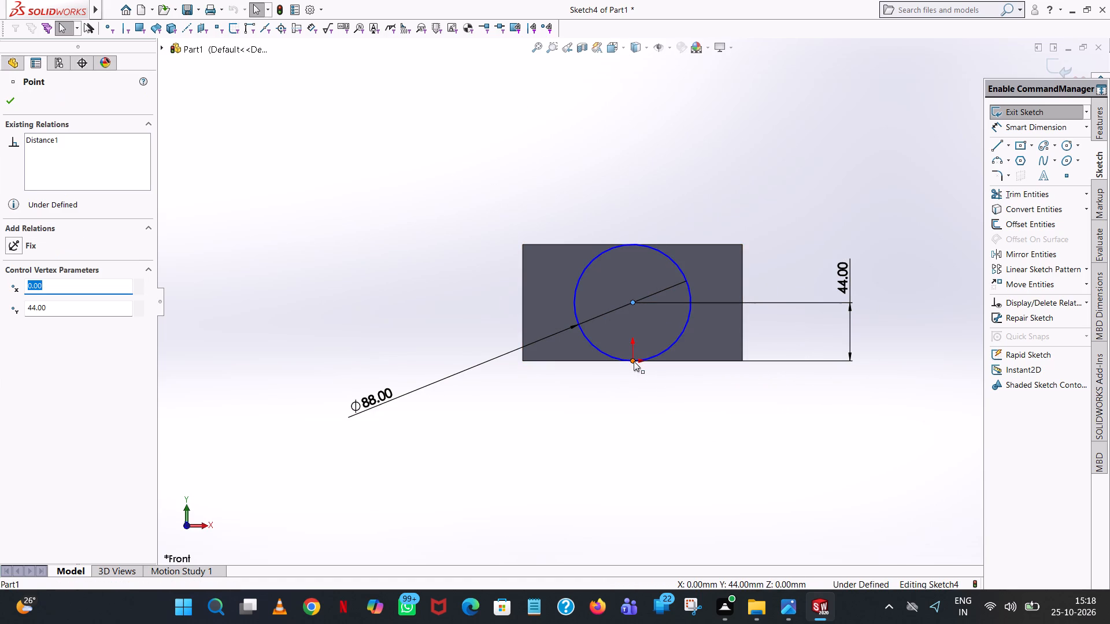
pyautogui.keyDown('ctrl'); pyautogui.click(634, 361); pyautogui.keyUp('ctrl')
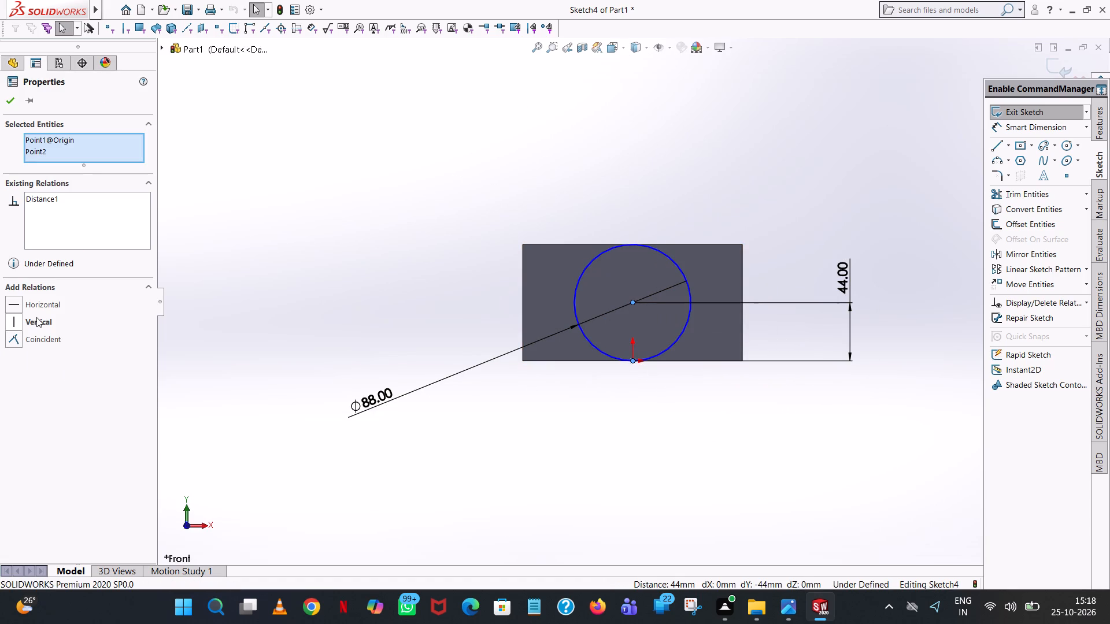
pyautogui.click(30, 322)
pyautogui.click(671, 151)
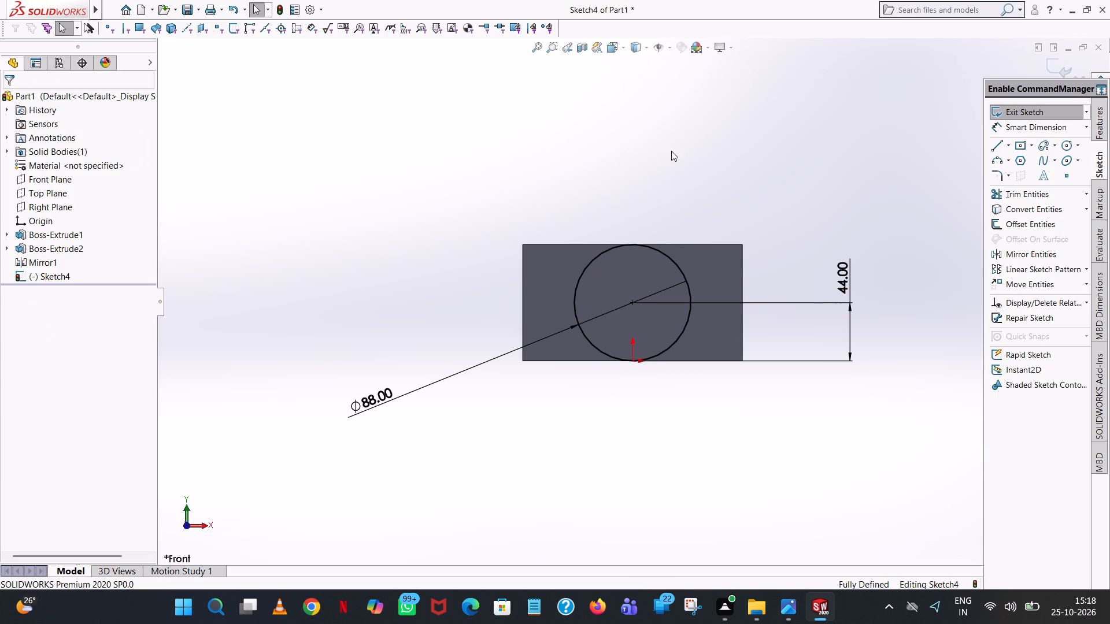
# Extrude the circle 56 mm as a blind boss outward from the block's back face, merged with the body.
pyautogui.click(1096, 134)
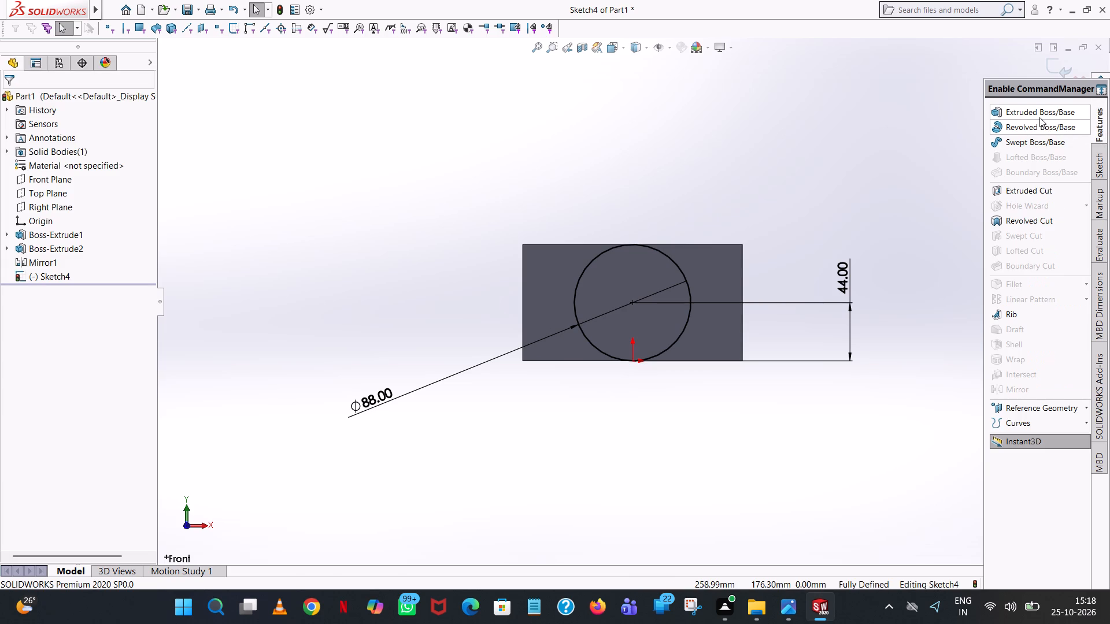
pyautogui.click(1039, 117)
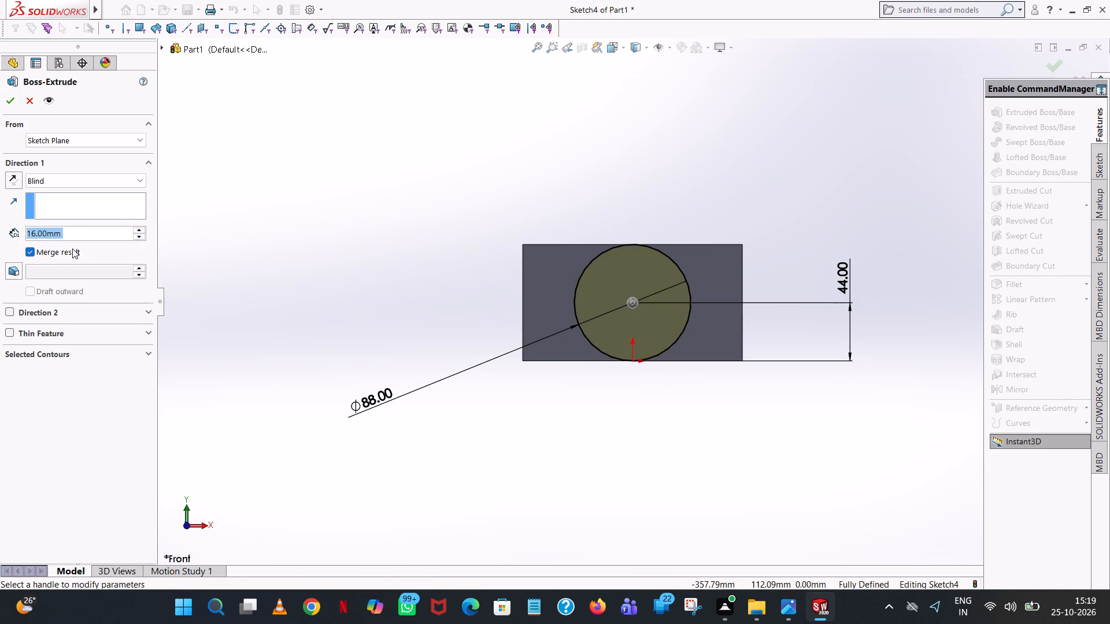
pyautogui.write('56')
pyautogui.press('Return')
pyautogui.moveTo(375, 196); pyautogui.dragTo(402, 353, button='middle')
pyautogui.scroll(1, 402, 353)
pyautogui.click(12, 94)
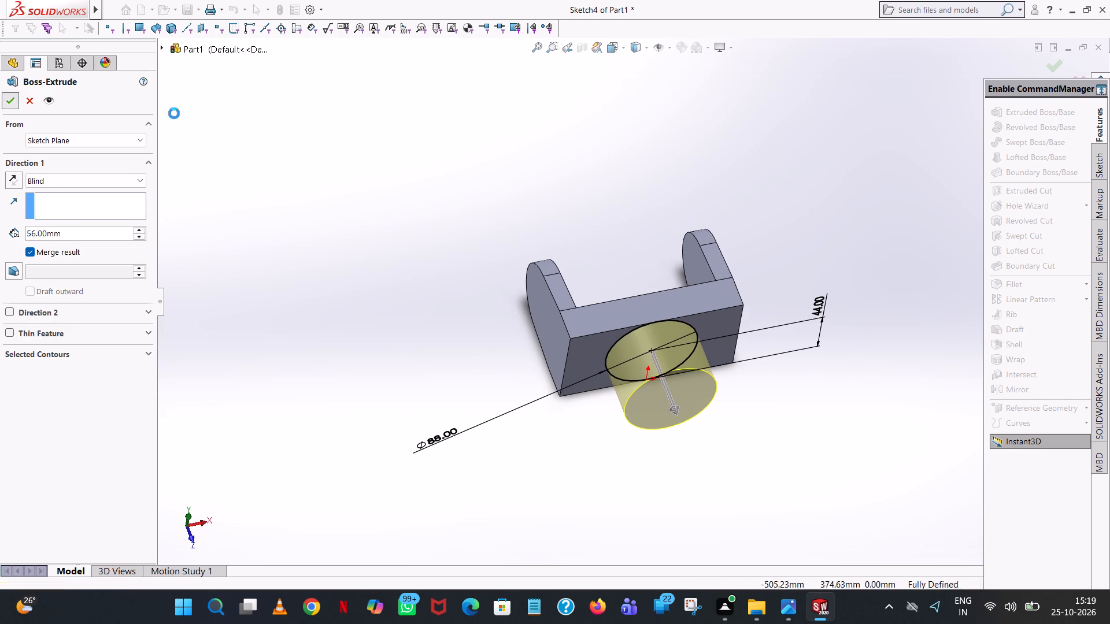
# Examine the fork's lugs, block and round back boss from several sides.
pyautogui.click(800, 376)
pyautogui.moveTo(852, 354); pyautogui.dragTo(864, 307, button='middle')
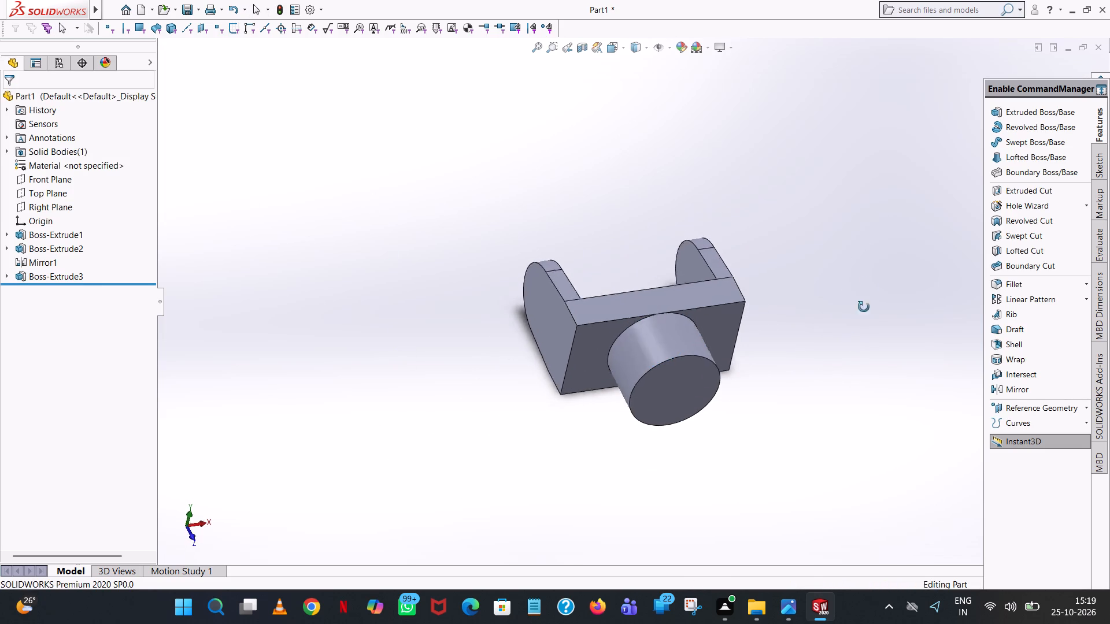
pyautogui.moveTo(864, 307); pyautogui.dragTo(578, 377, button='middle')
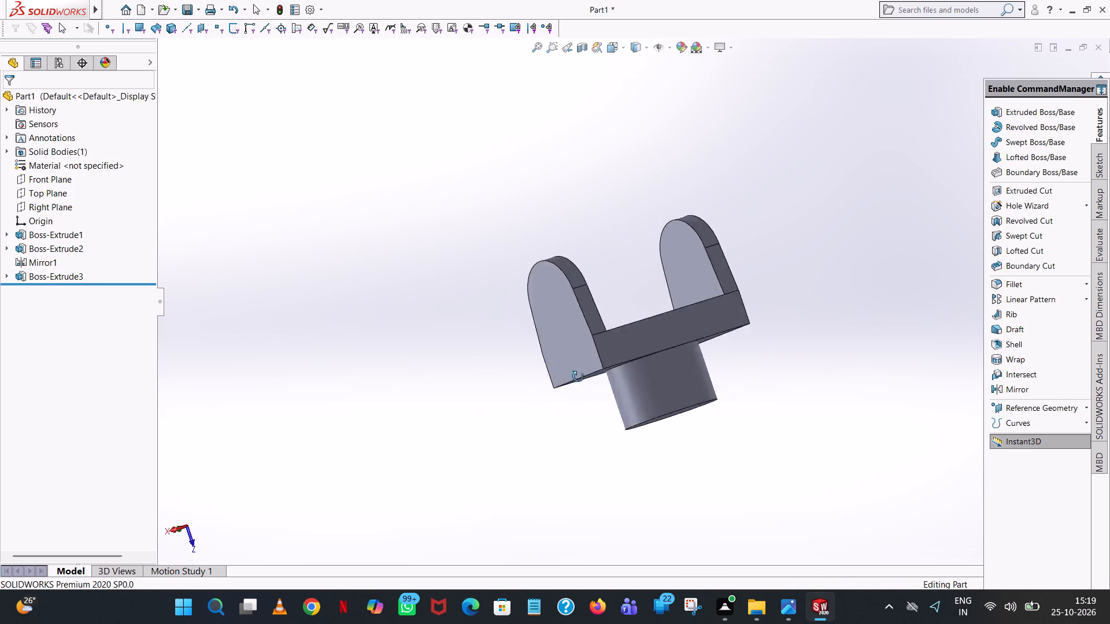
pyautogui.moveTo(578, 377); pyautogui.dragTo(532, 44, button='middle')
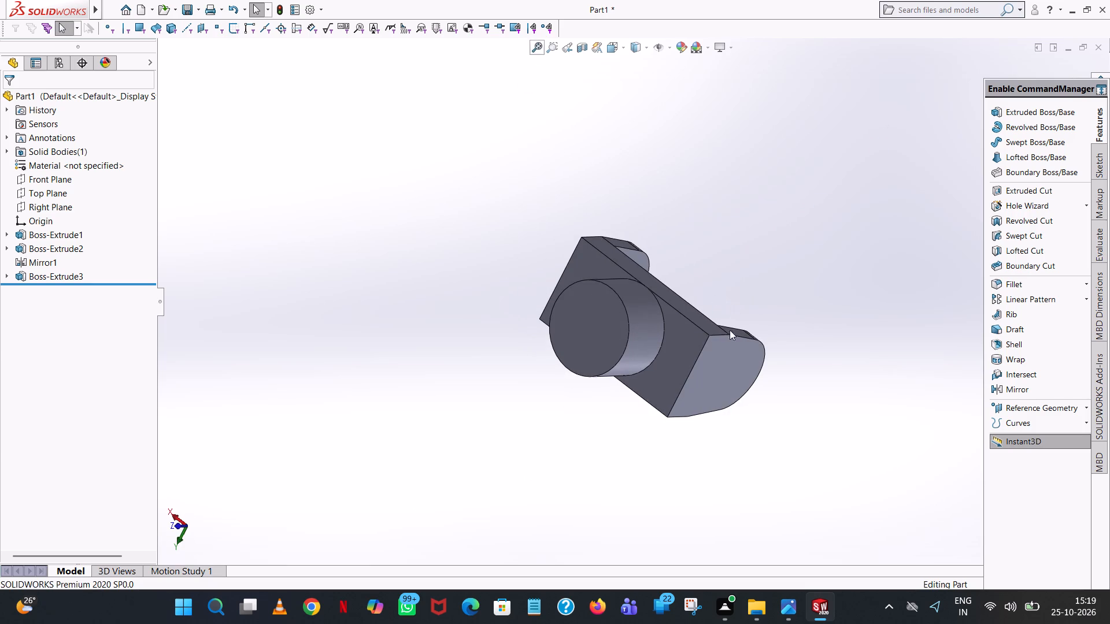
pyautogui.moveTo(720, 393); pyautogui.dragTo(839, 264, button='middle')
pyautogui.scroll(1, 771, 145)
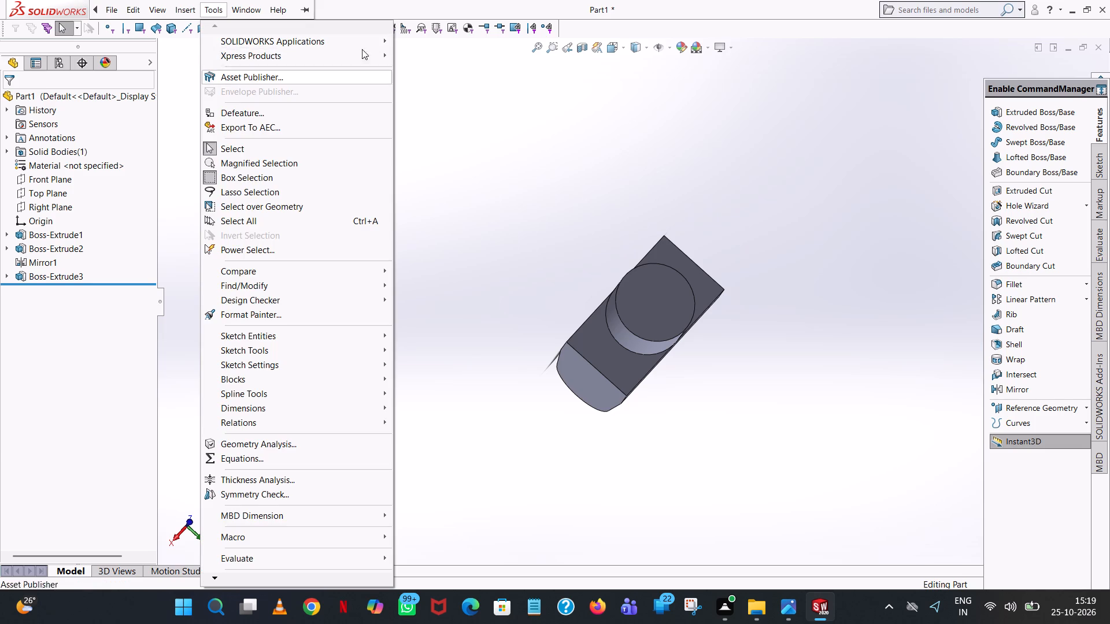
pyautogui.click(671, 184)
pyautogui.moveTo(672, 185); pyautogui.dragTo(731, 321, button='middle')
pyautogui.moveTo(746, 272); pyautogui.dragTo(774, 151, button='middle')
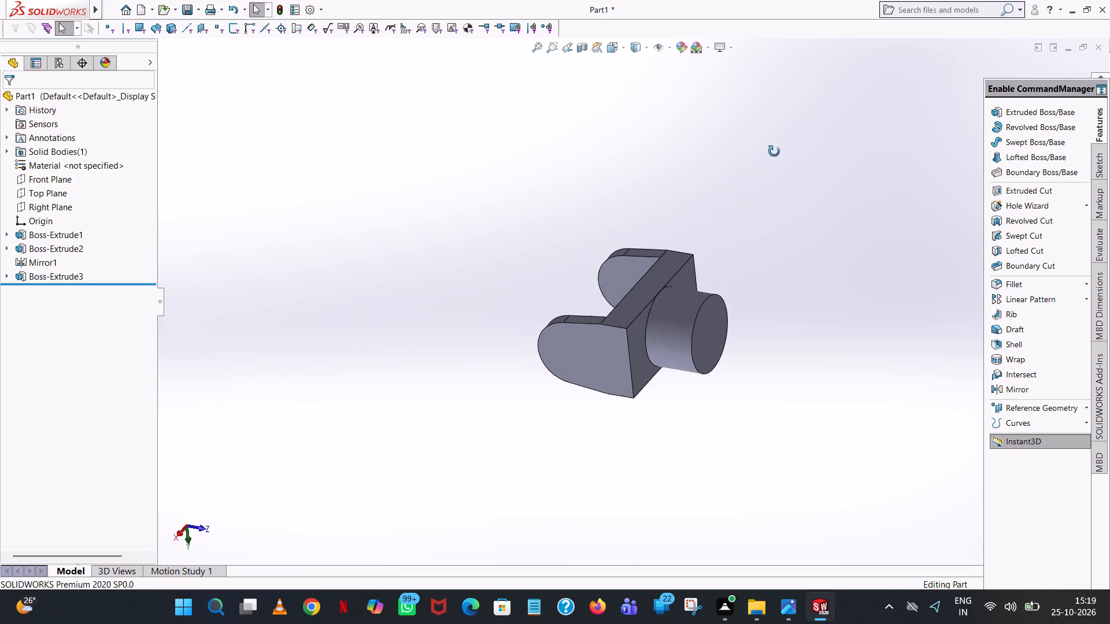
pyautogui.moveTo(774, 151); pyautogui.dragTo(781, 138, button='middle')
# Start an extruded cut on the round boss's end face and sketch a concentric circle of 25 mm radius.
pyautogui.click(1044, 188)
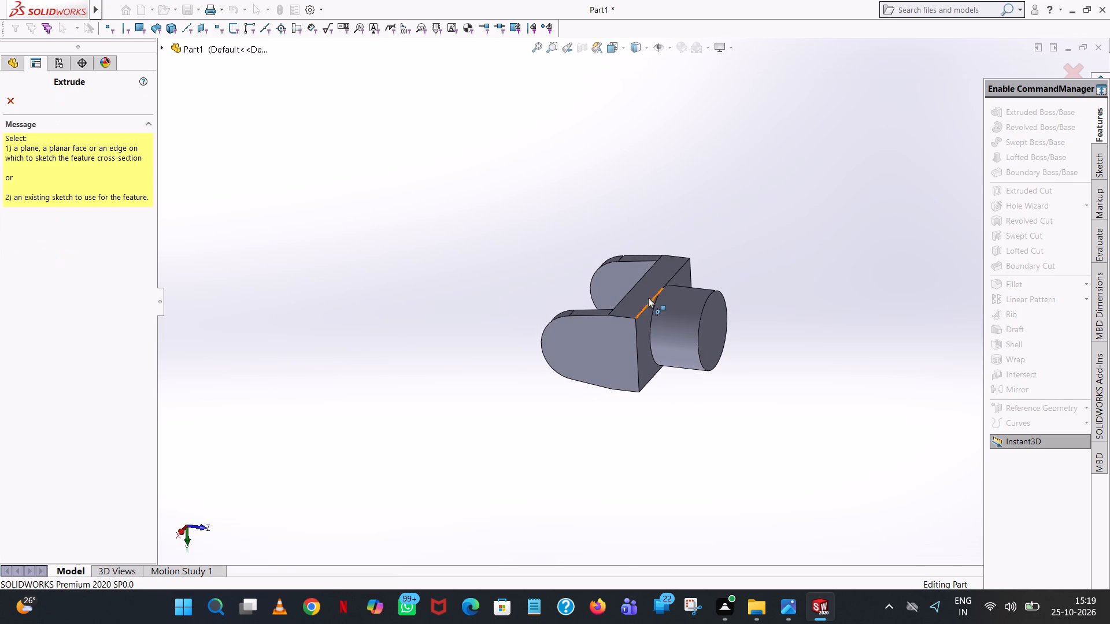
pyautogui.moveTo(769, 324); pyautogui.dragTo(711, 287, button='middle')
pyautogui.scroll(1, 711, 287)
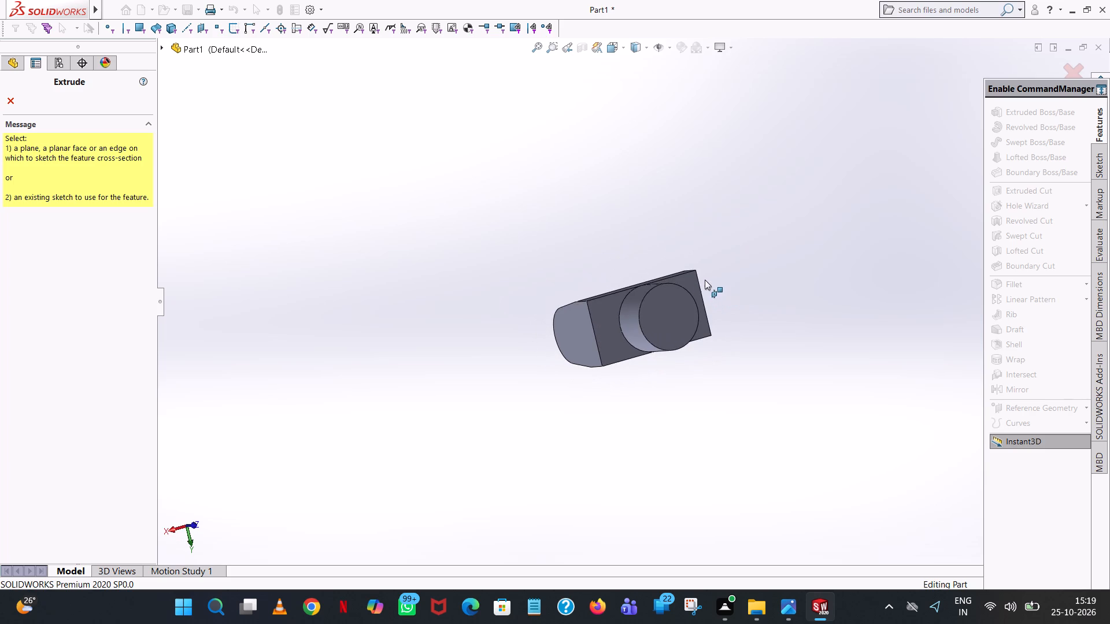
pyautogui.click(675, 321)
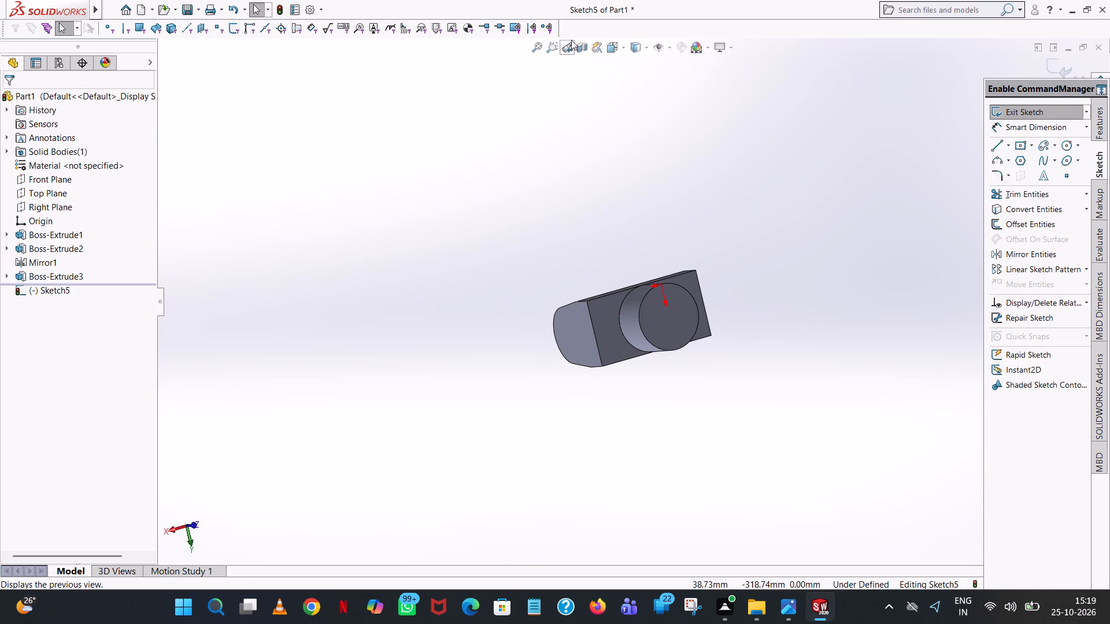
pyautogui.click(623, 50)
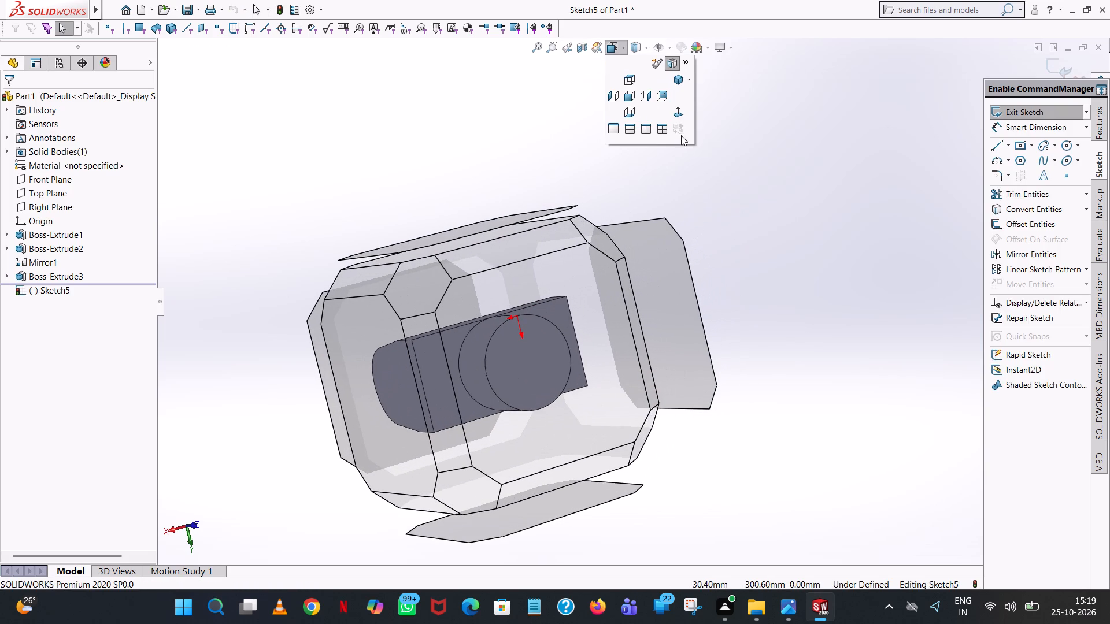
pyautogui.click(681, 116)
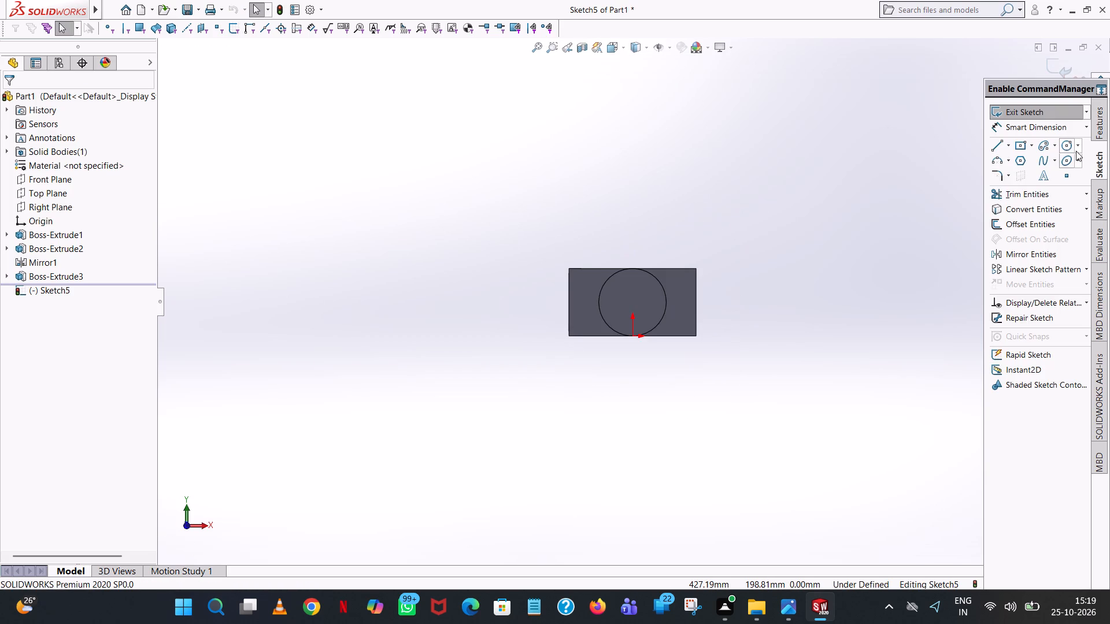
pyautogui.click(1064, 143)
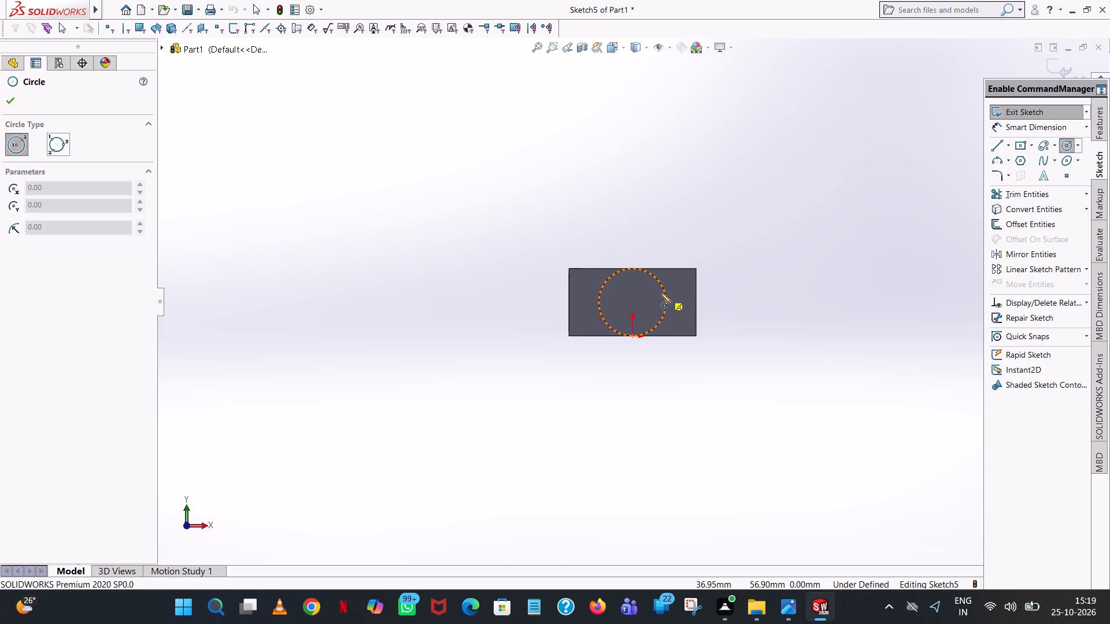
pyautogui.scroll(-2, 660, 300)
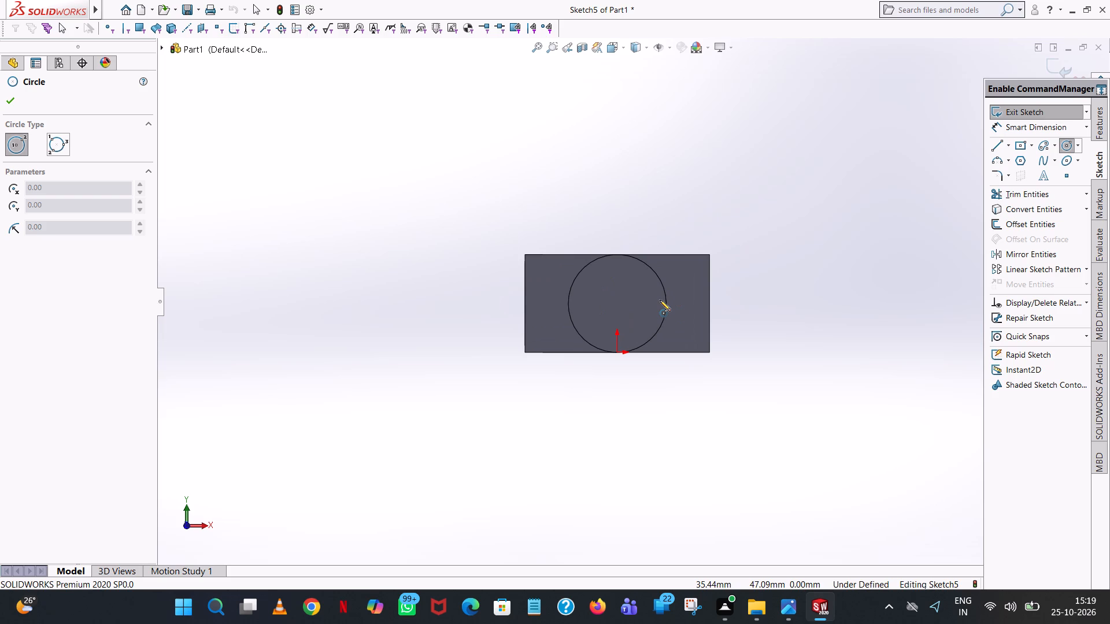
pyautogui.click(617, 304)
pyautogui.click(622, 273)
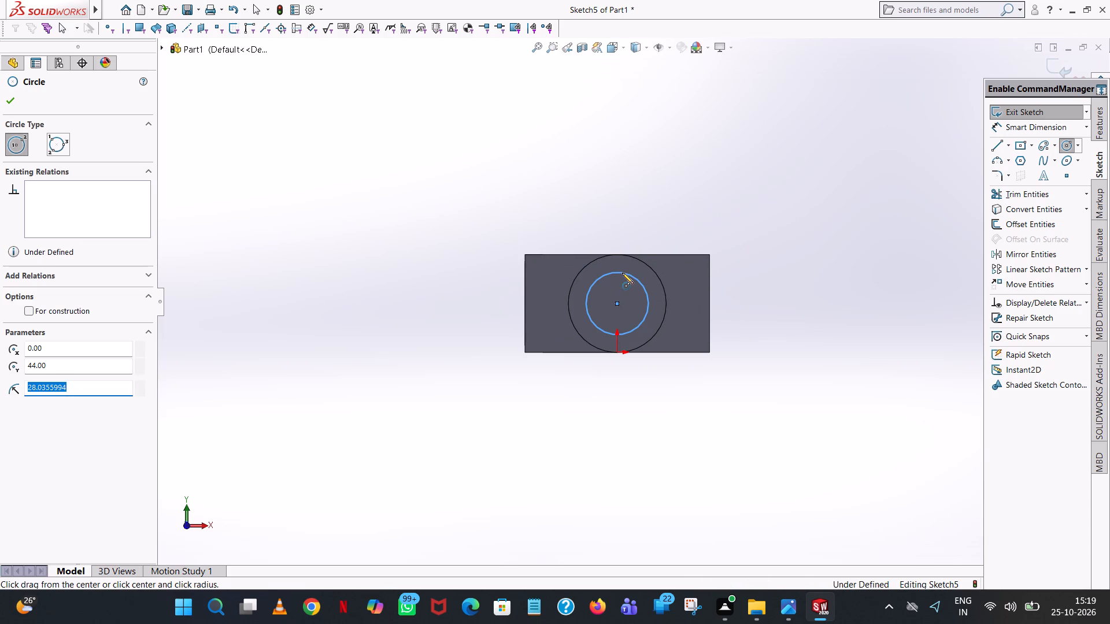
pyautogui.write('25')
pyautogui.press('Return')
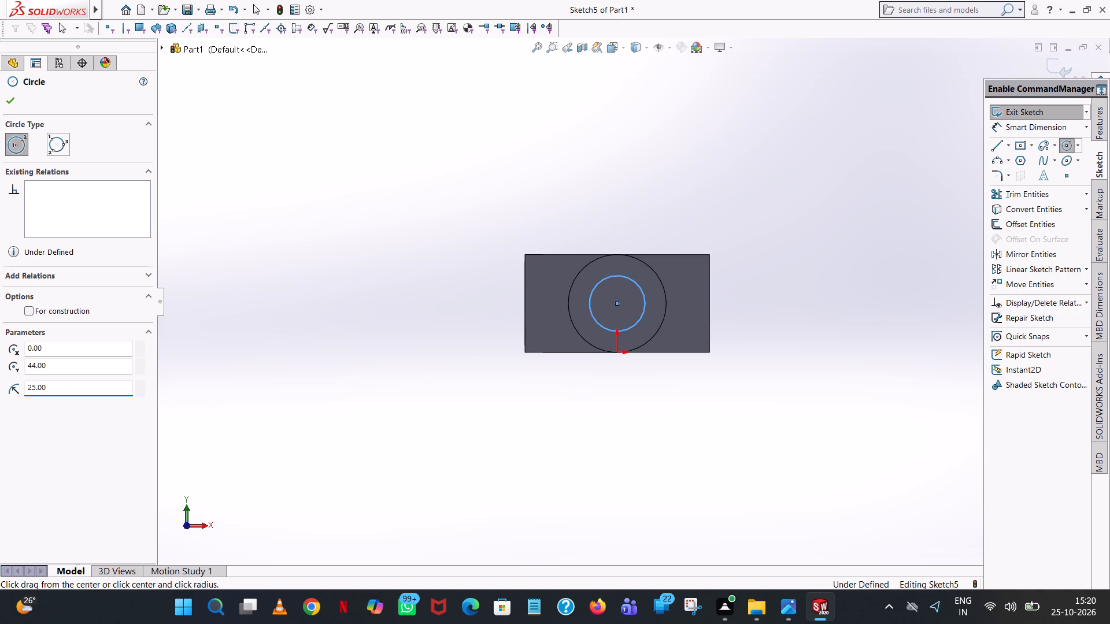
pyautogui.click(11, 100)
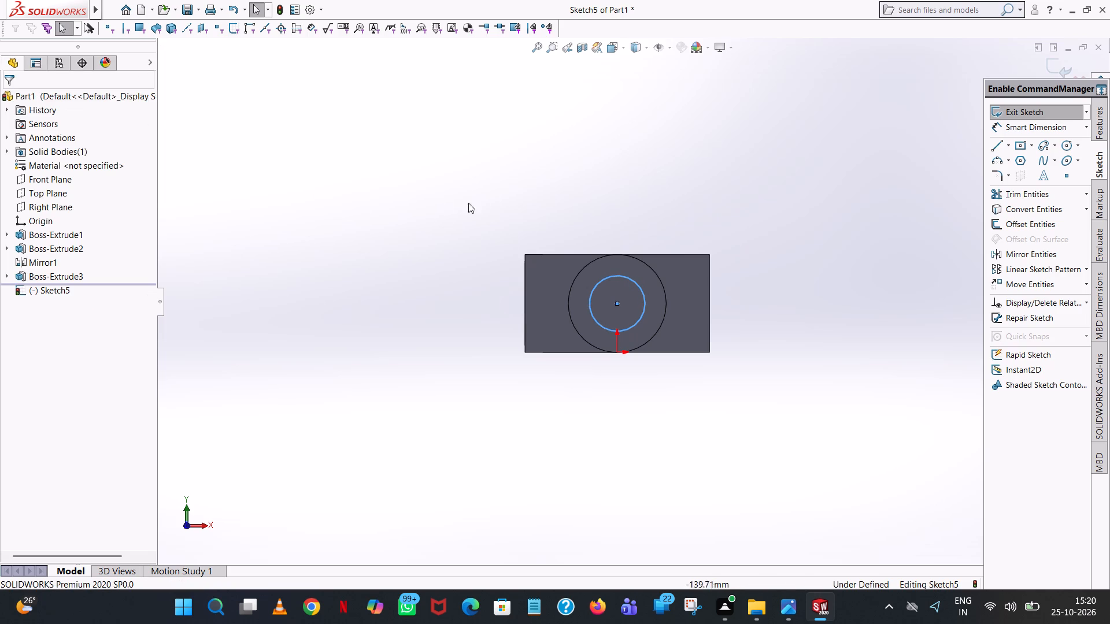
pyautogui.click(623, 177)
# Dimension the inner circle's diameter, accepting its value.
pyautogui.scroll(-1, 670, 316)
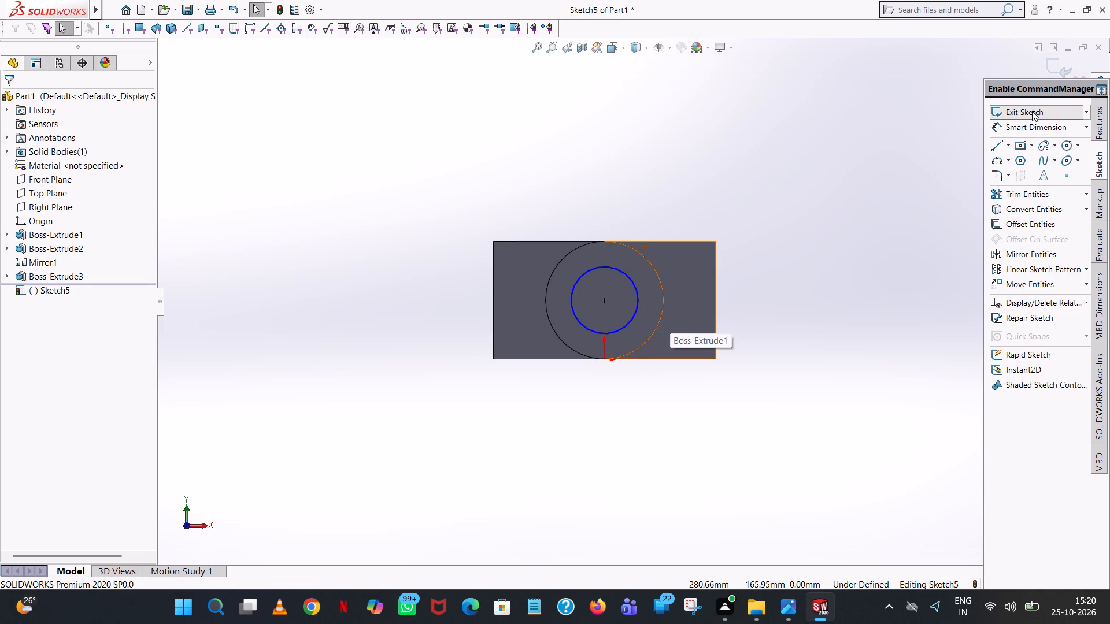
pyautogui.click(1028, 122)
pyautogui.click(581, 274)
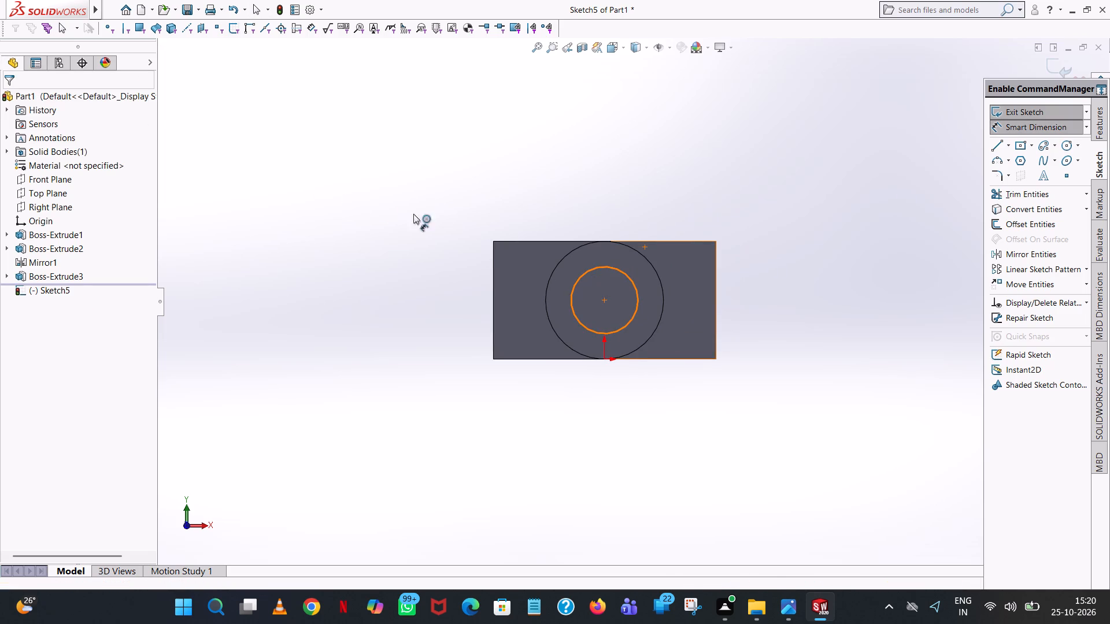
pyautogui.click(343, 194)
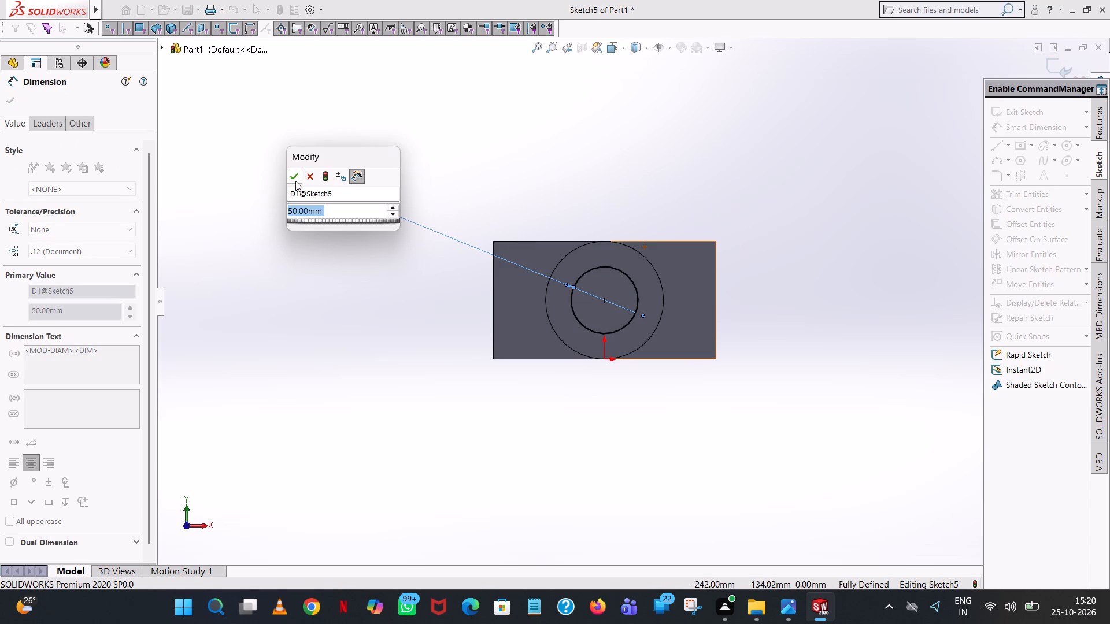
pyautogui.click(295, 181)
pyautogui.click(670, 180)
# Sketch a keyway outline from the inner circle's +X quadrant point: 2 mm up, 2 mm outward, 4 mm down, then back and closed.
pyautogui.click(997, 149)
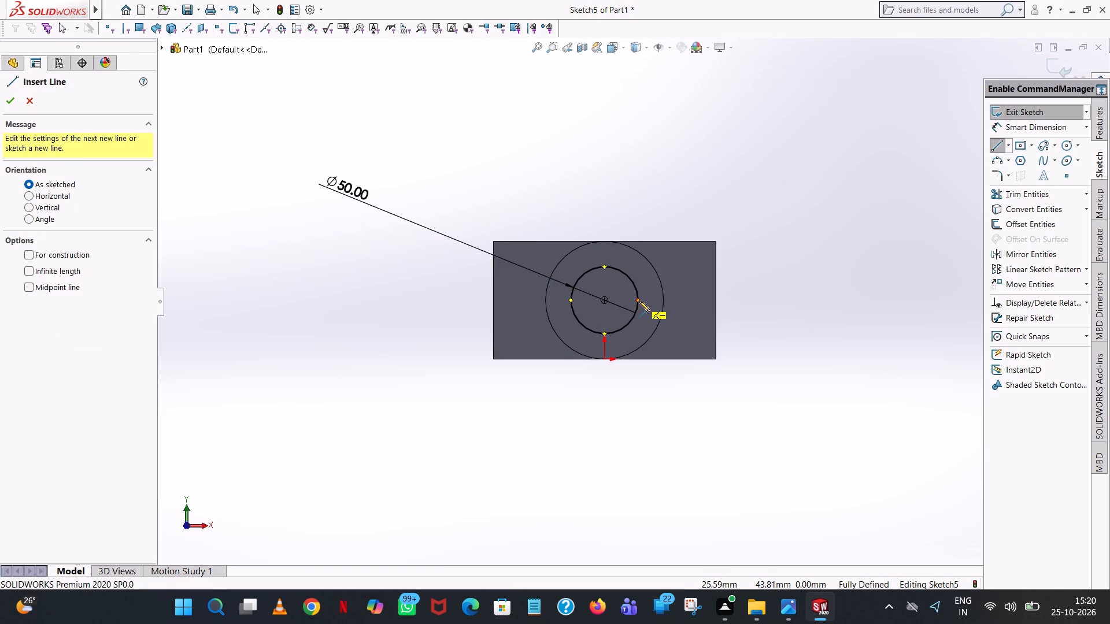
pyautogui.scroll(-7, 639, 300)
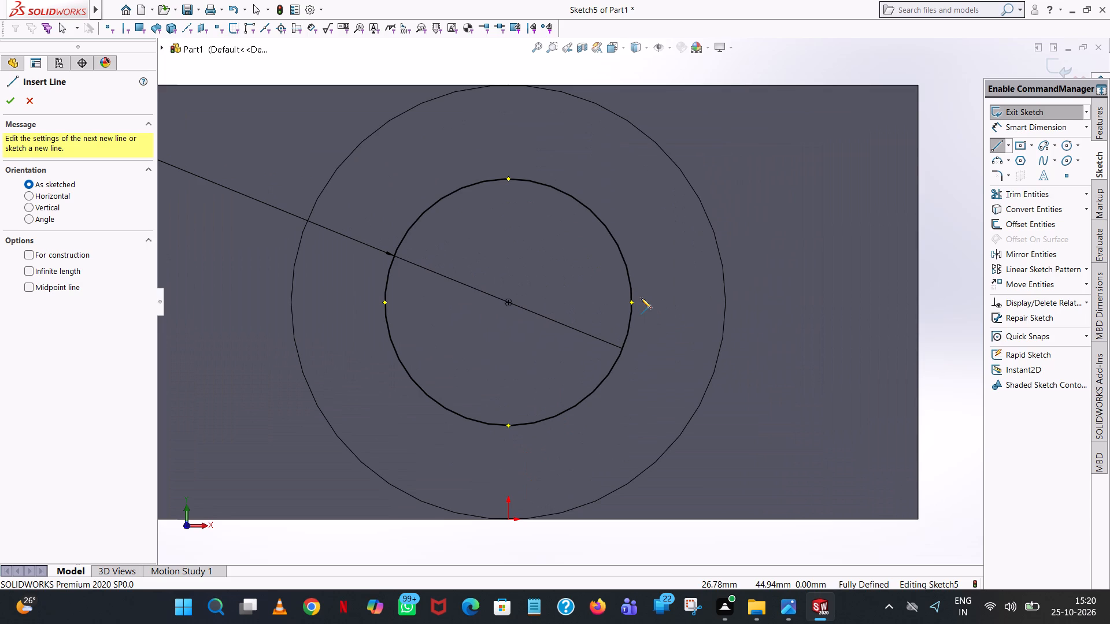
pyautogui.click(631, 302)
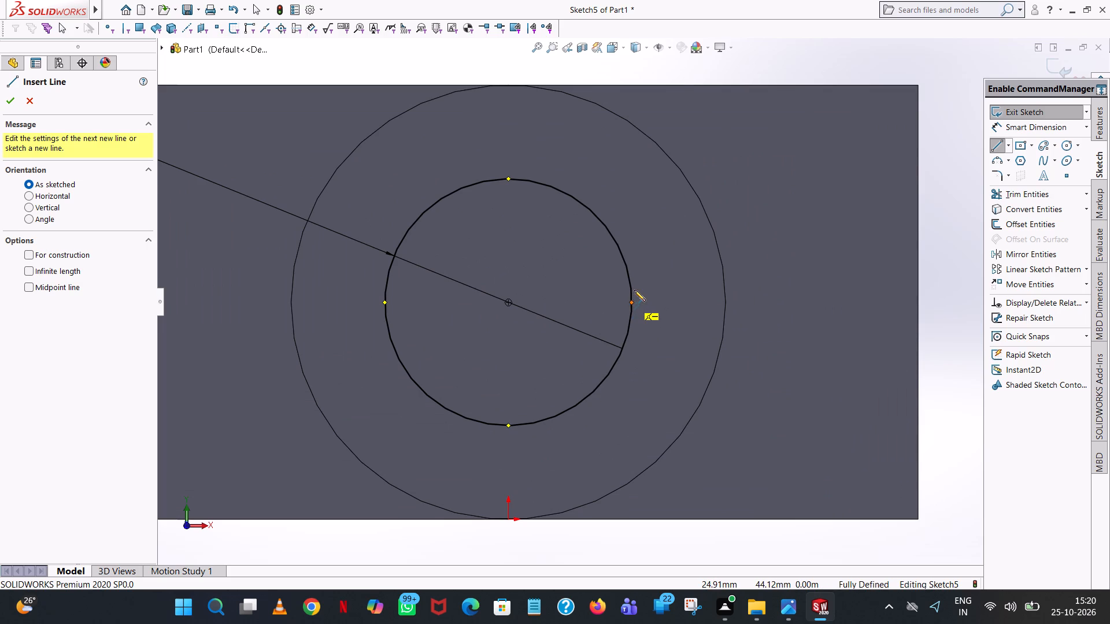
pyautogui.click(634, 283)
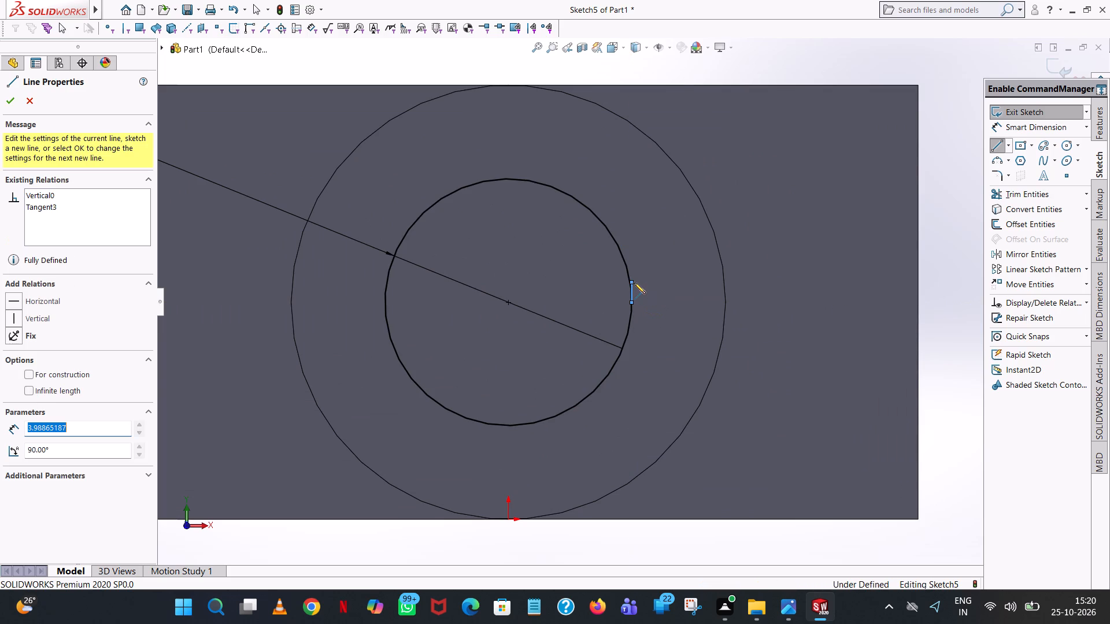
pyautogui.press('2')
pyautogui.press('Return')
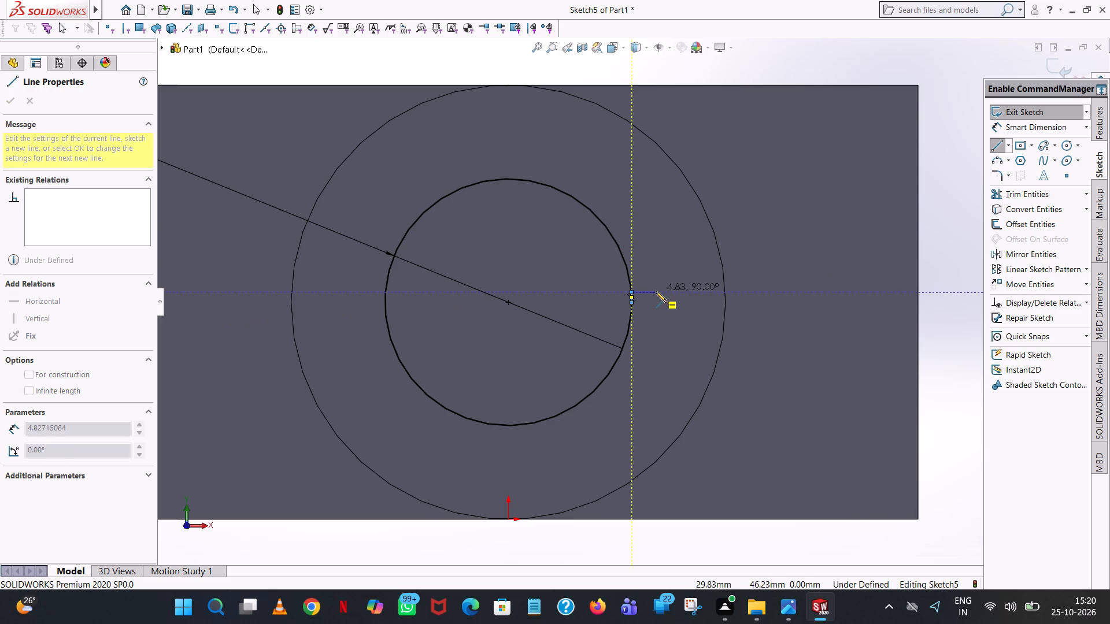
pyautogui.click(656, 291)
pyautogui.press('2')
pyautogui.press('Return')
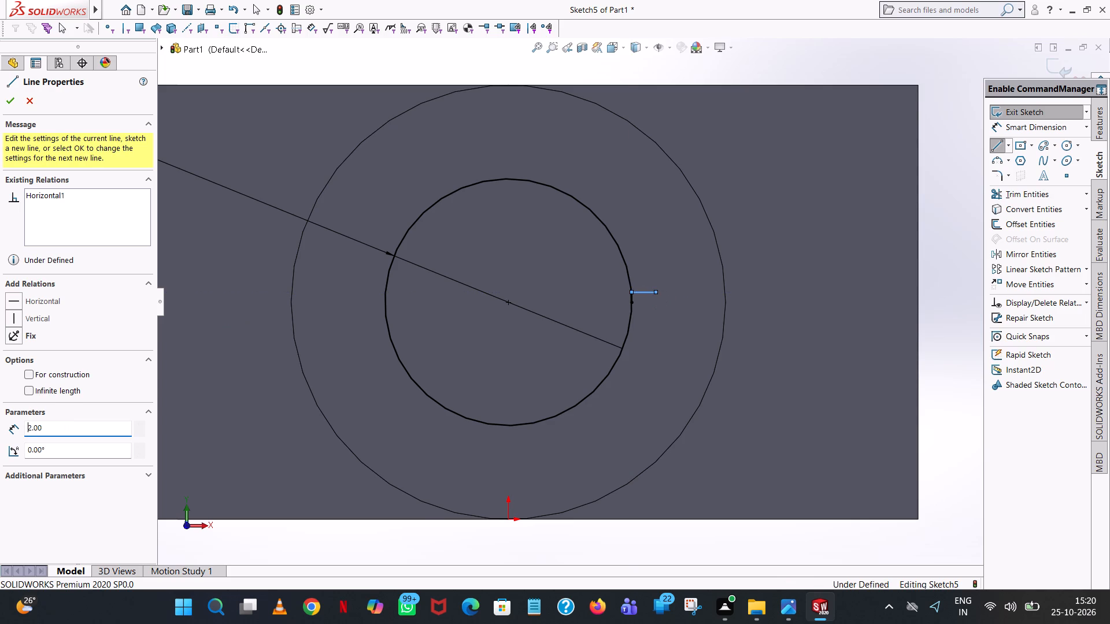
pyautogui.click(643, 325)
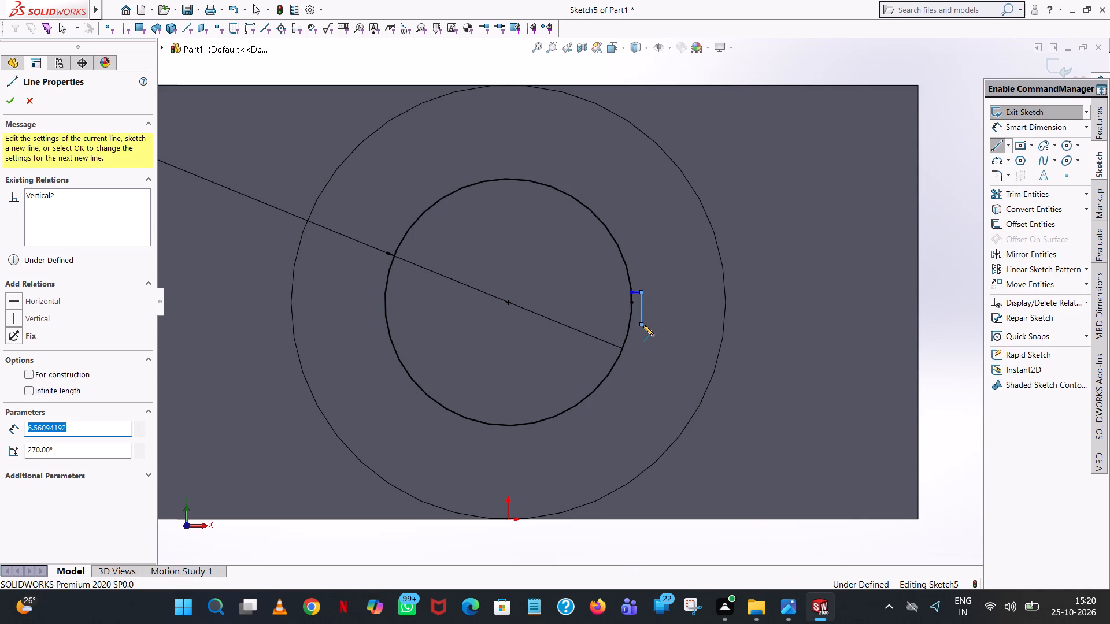
pyautogui.press('4')
pyautogui.press('Return')
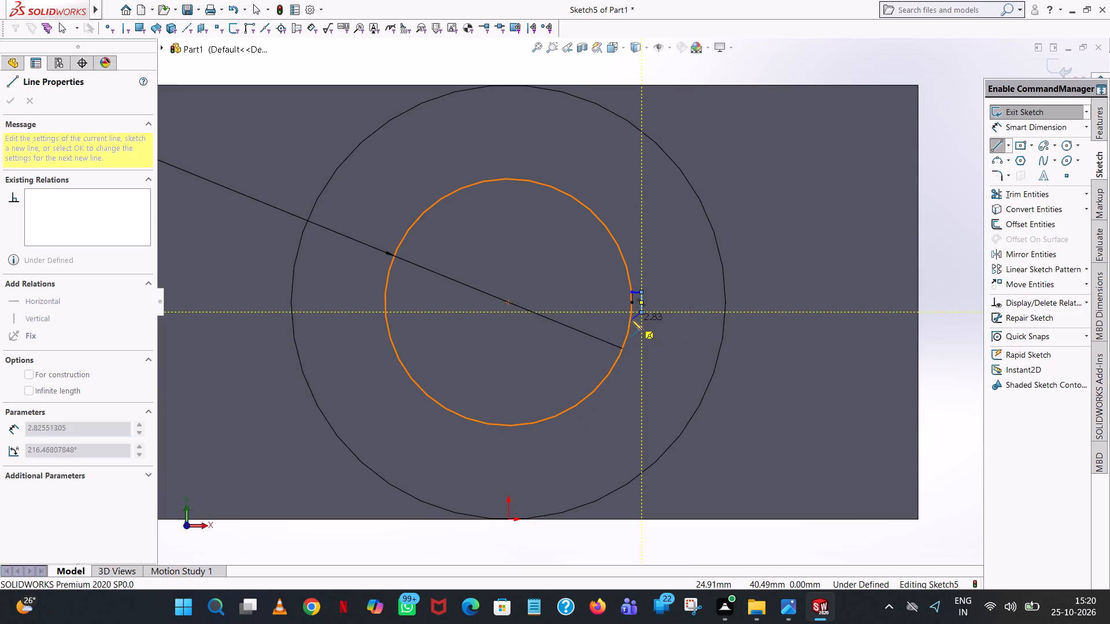
pyautogui.click(630, 313)
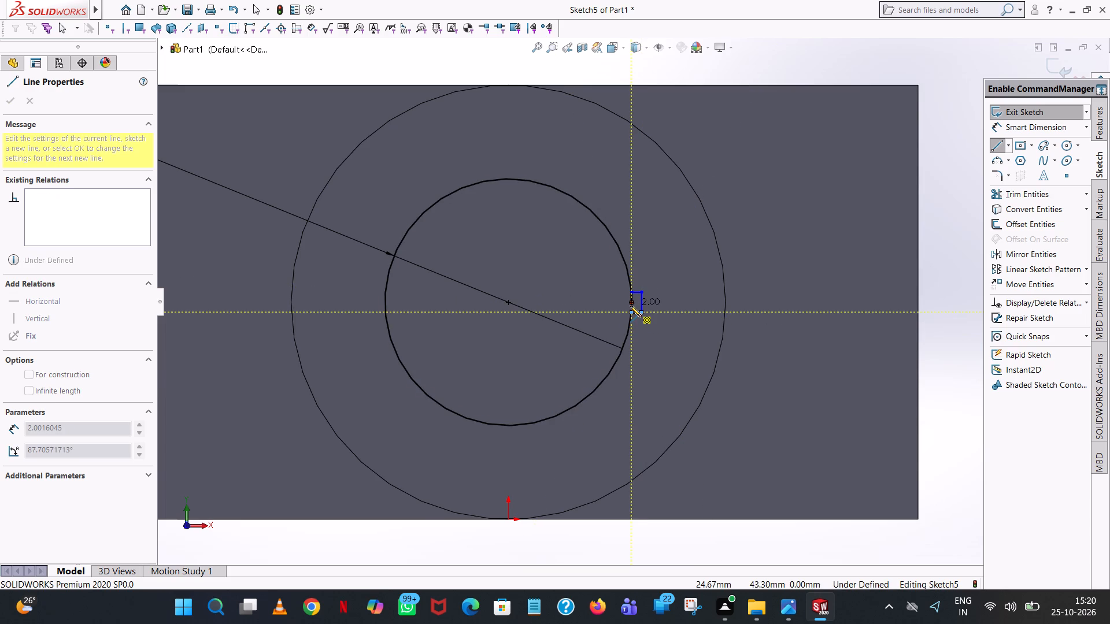
pyautogui.click(631, 304)
pyautogui.rightClick(631, 304)
pyautogui.click(651, 307)
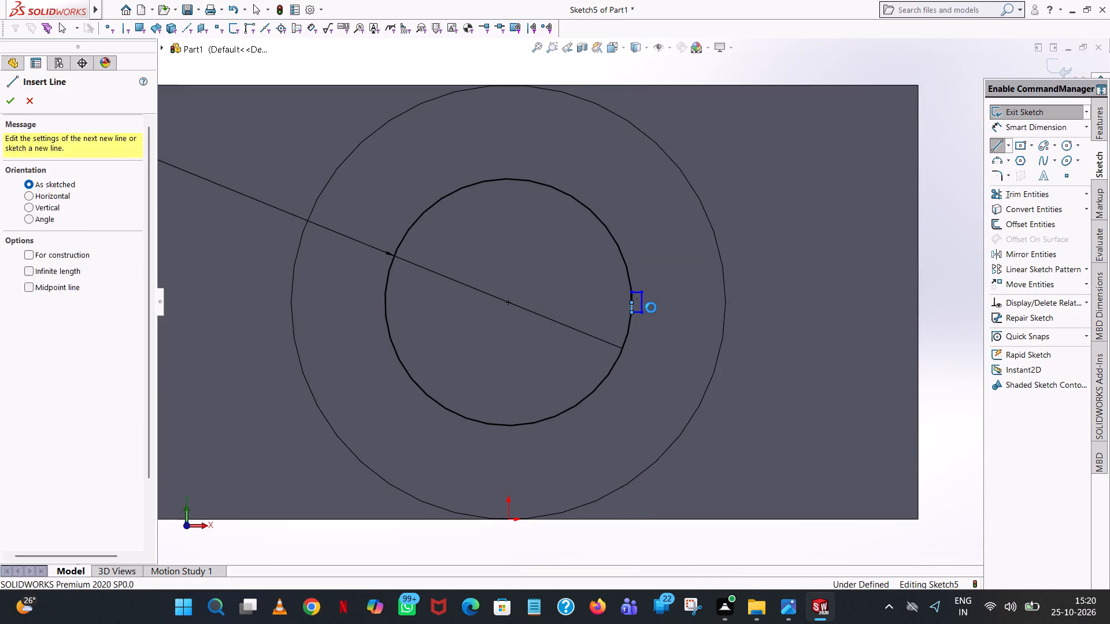
# Trim away the two short inner lines of the keyway outline that run along the circle.
pyautogui.scroll(-6, 616, 312)
pyautogui.scroll(-5, 701, 248)
pyautogui.scroll(-3, 619, 280)
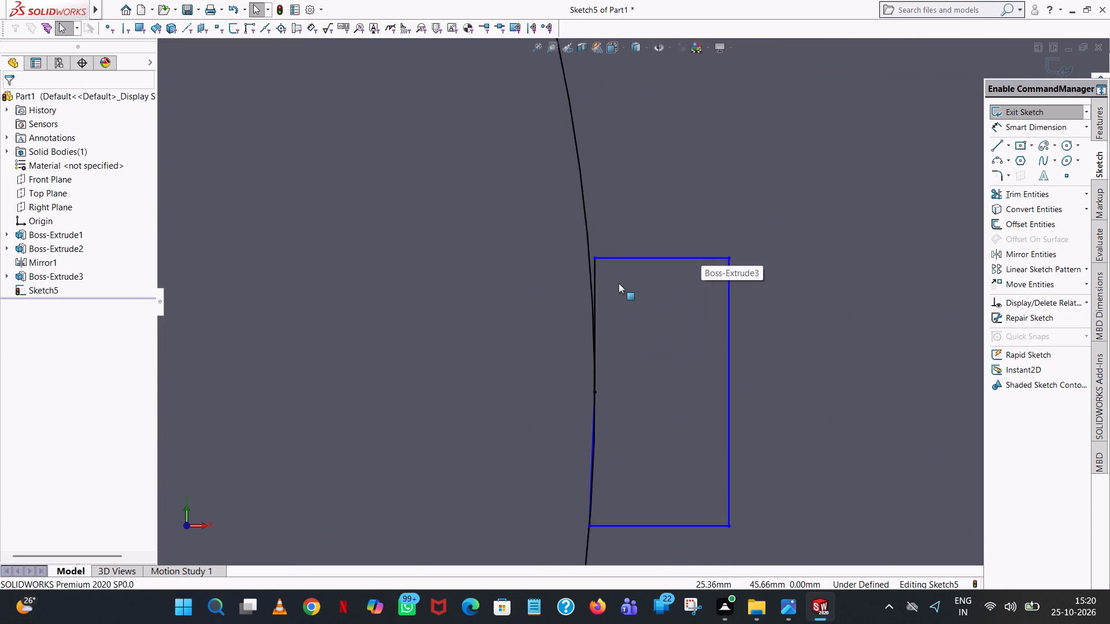
pyautogui.scroll(-3, 619, 283)
pyautogui.click(1016, 198)
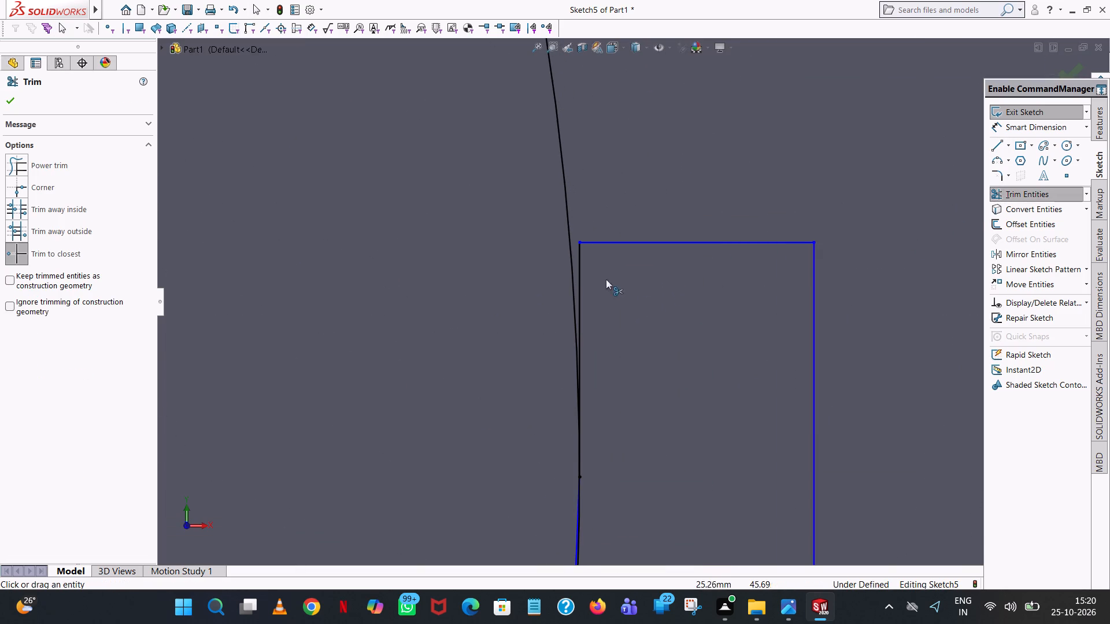
pyautogui.click(580, 280)
pyautogui.scroll(5, 618, 365)
pyautogui.scroll(-8, 615, 426)
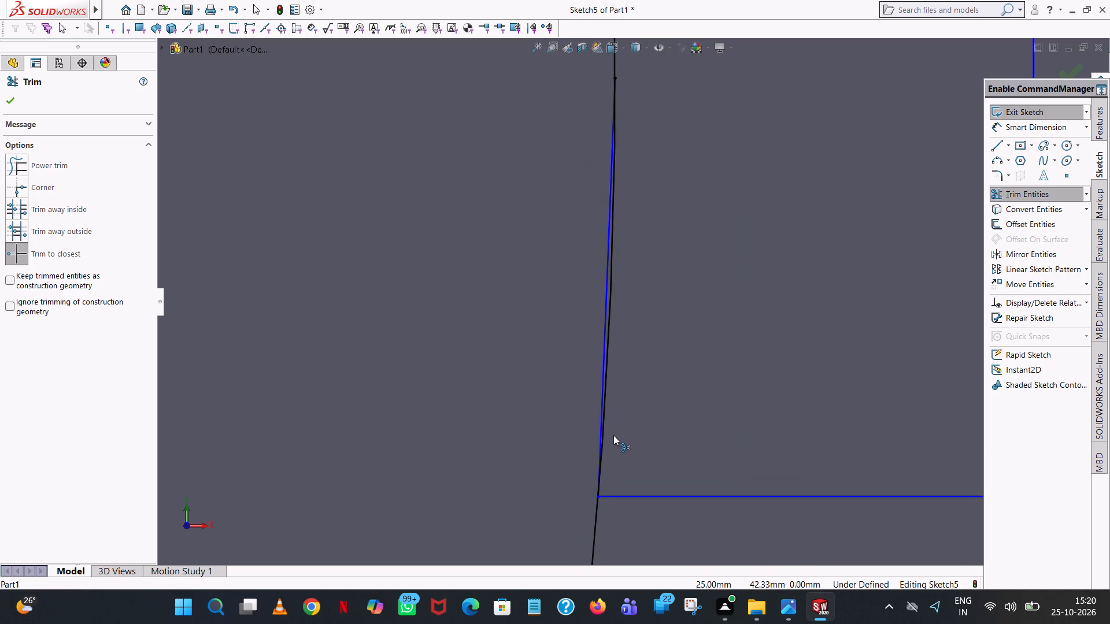
pyautogui.click(600, 410)
pyautogui.scroll(5, 642, 458)
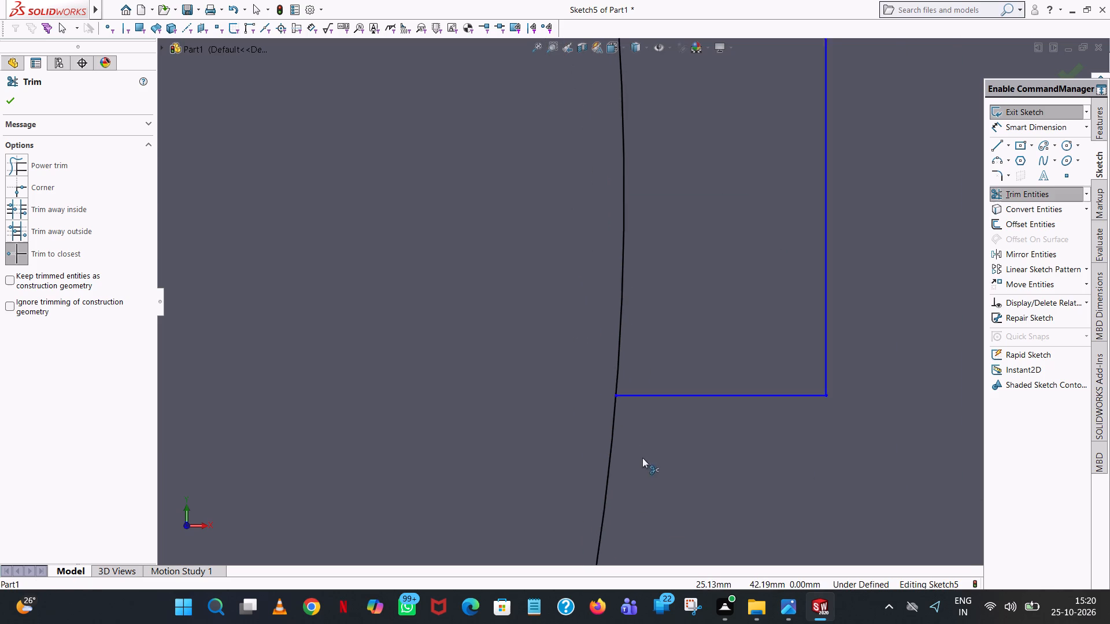
pyautogui.scroll(1, 642, 458)
pyautogui.scroll(2, 672, 270)
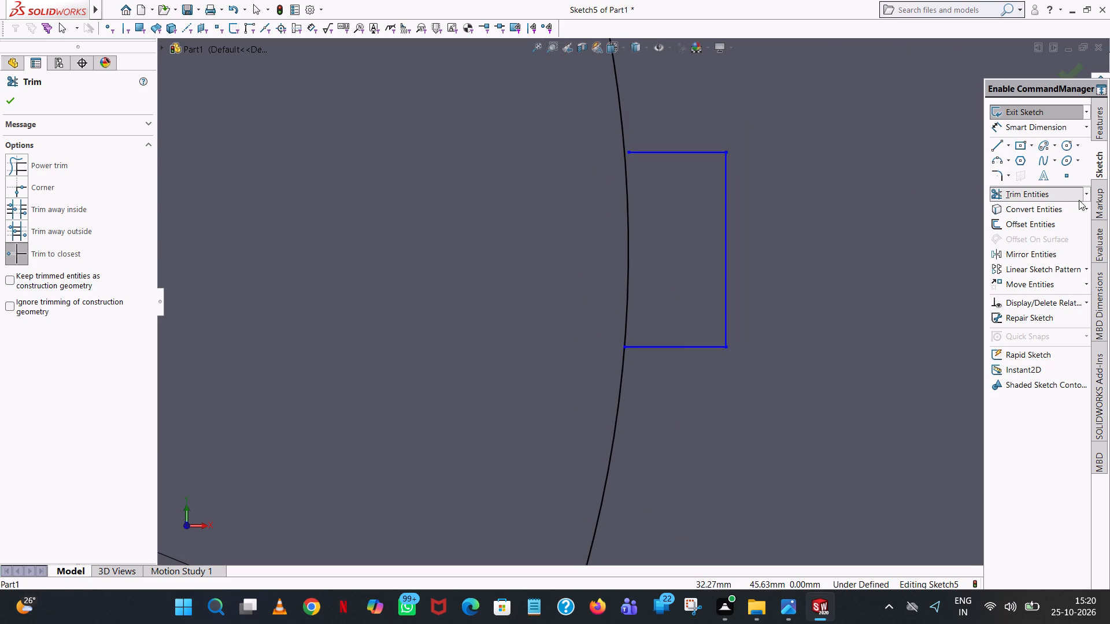
# Extend the keyway's upper horizontal line to meet the inner circle.
pyautogui.click(1089, 194)
pyautogui.click(1061, 213)
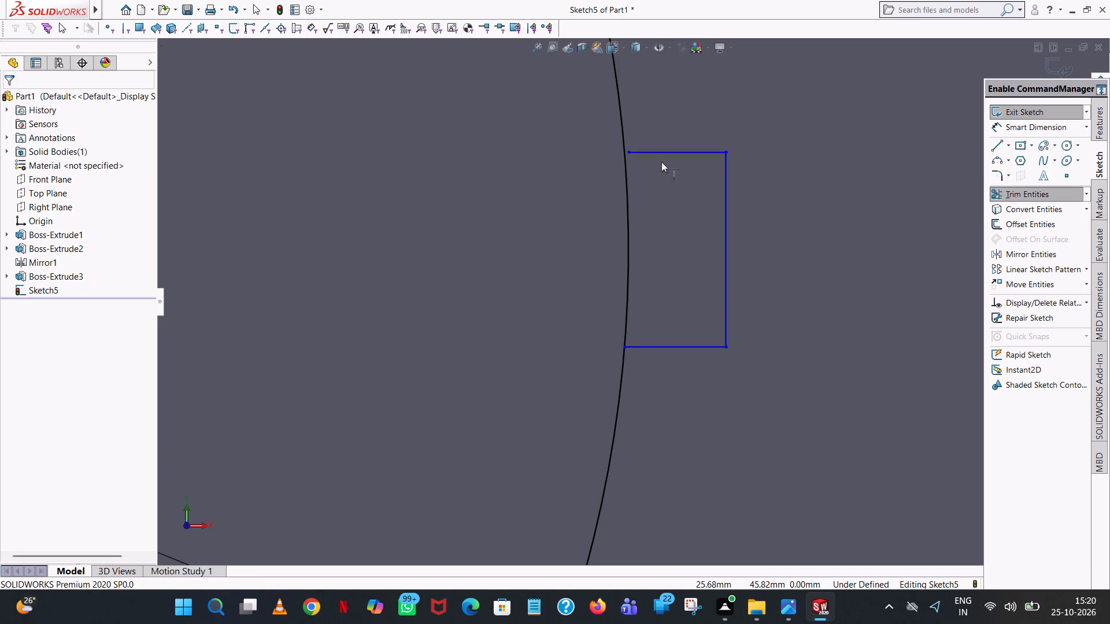
pyautogui.click(661, 153)
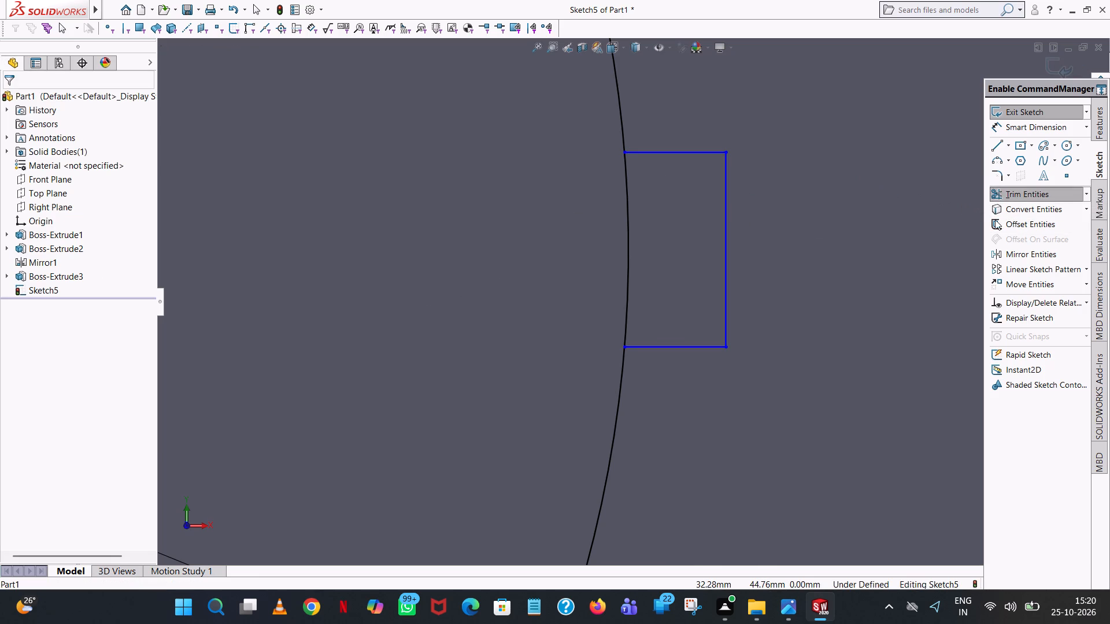
# Trim the circle's arc between the keyway's two horizontal lines so bore and keyway form one profile.
pyautogui.click(1089, 191)
pyautogui.click(1078, 195)
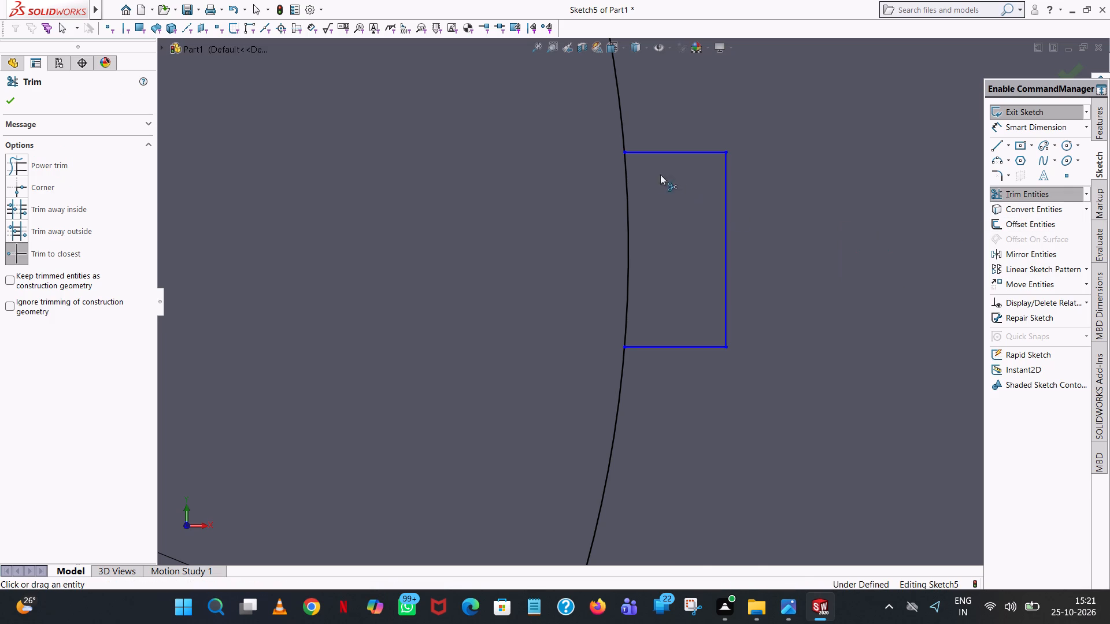
pyautogui.click(626, 192)
pyautogui.scroll(13, 627, 198)
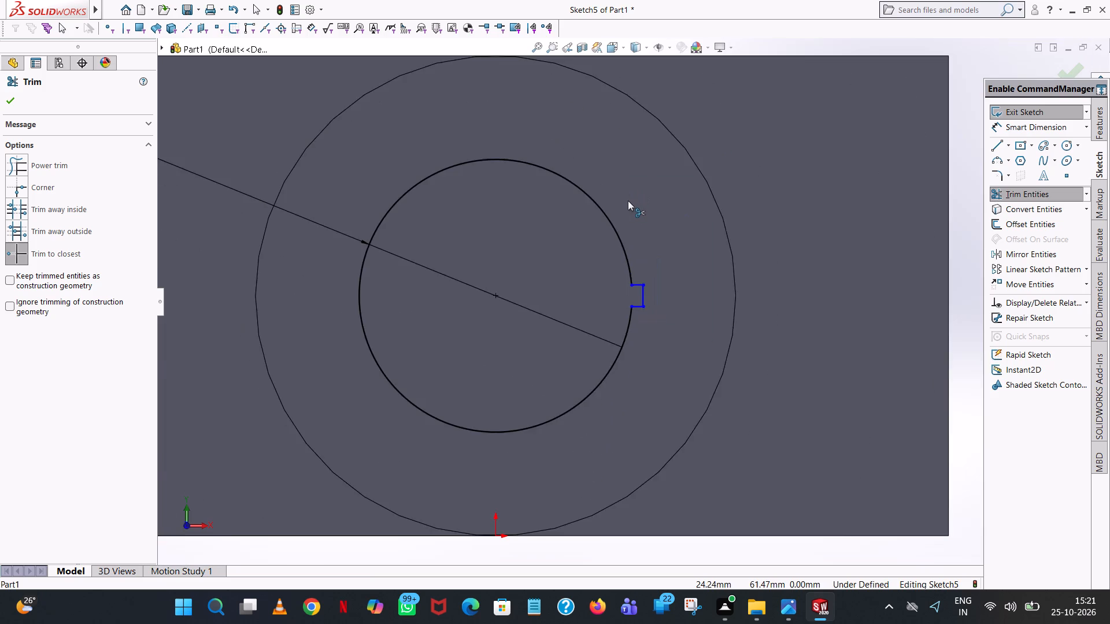
pyautogui.scroll(5, 628, 200)
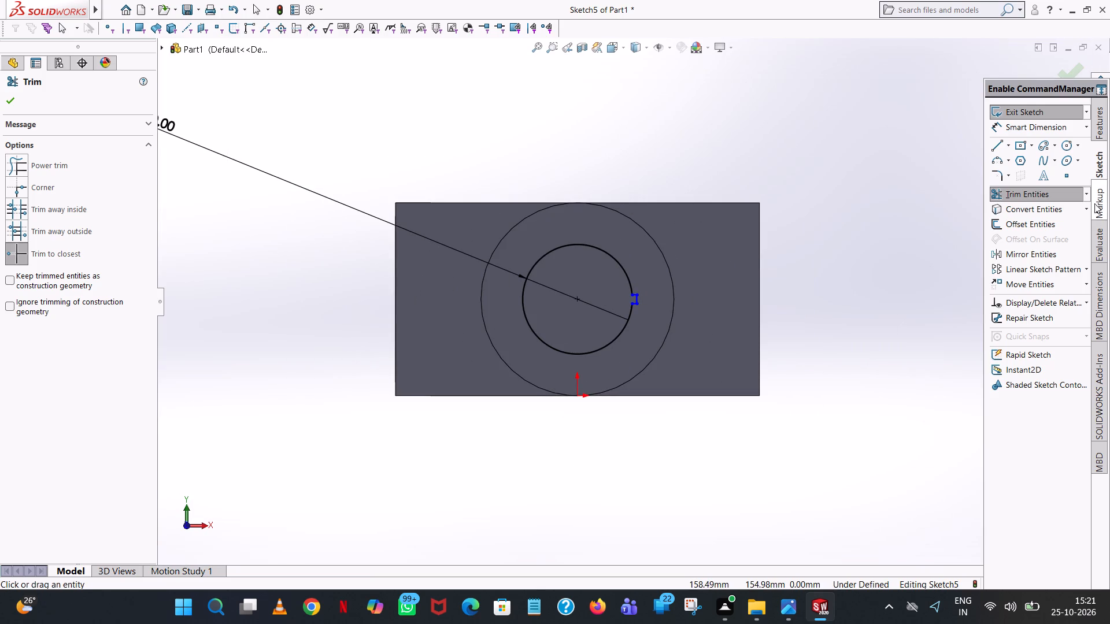
# Dimension the keyway's outer vertical side, accepting its value.
pyautogui.click(1063, 130)
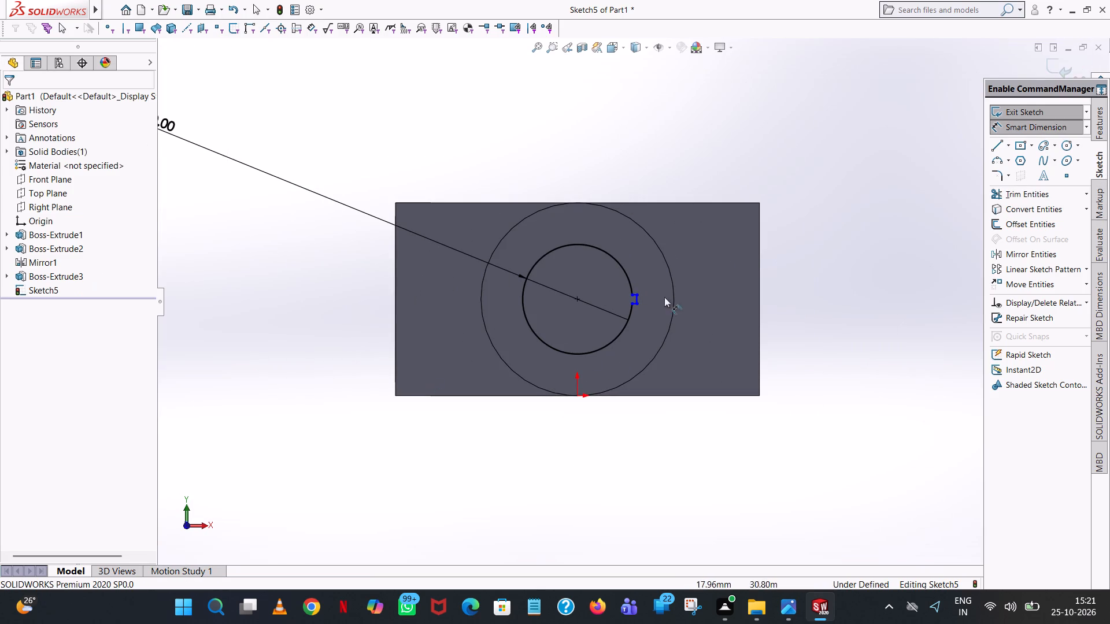
pyautogui.scroll(-9, 619, 289)
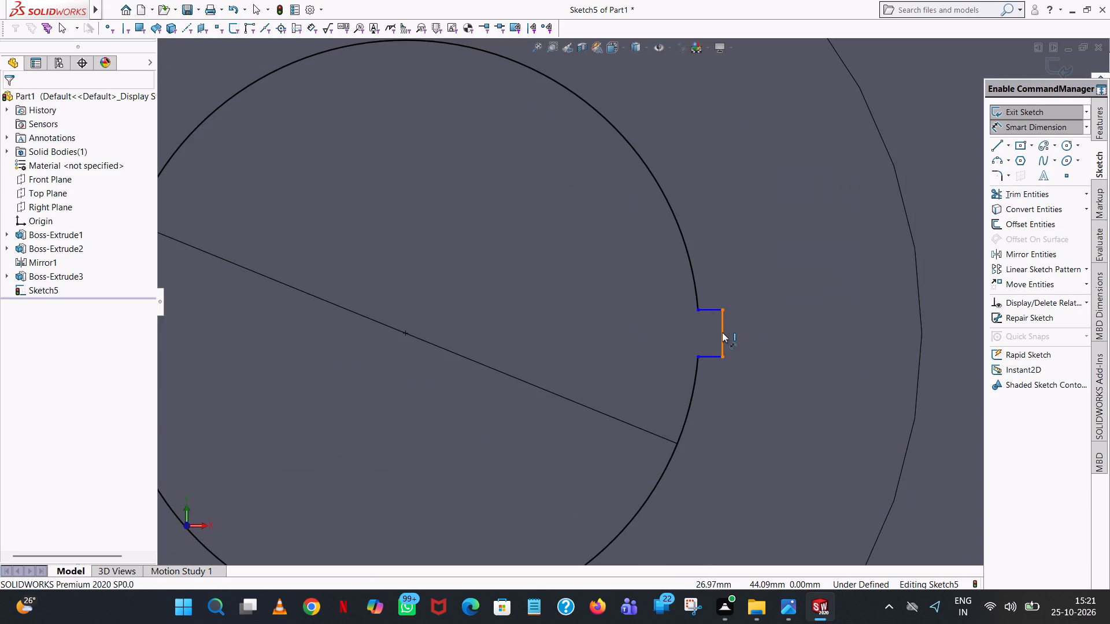
pyautogui.click(722, 332)
pyautogui.click(903, 311)
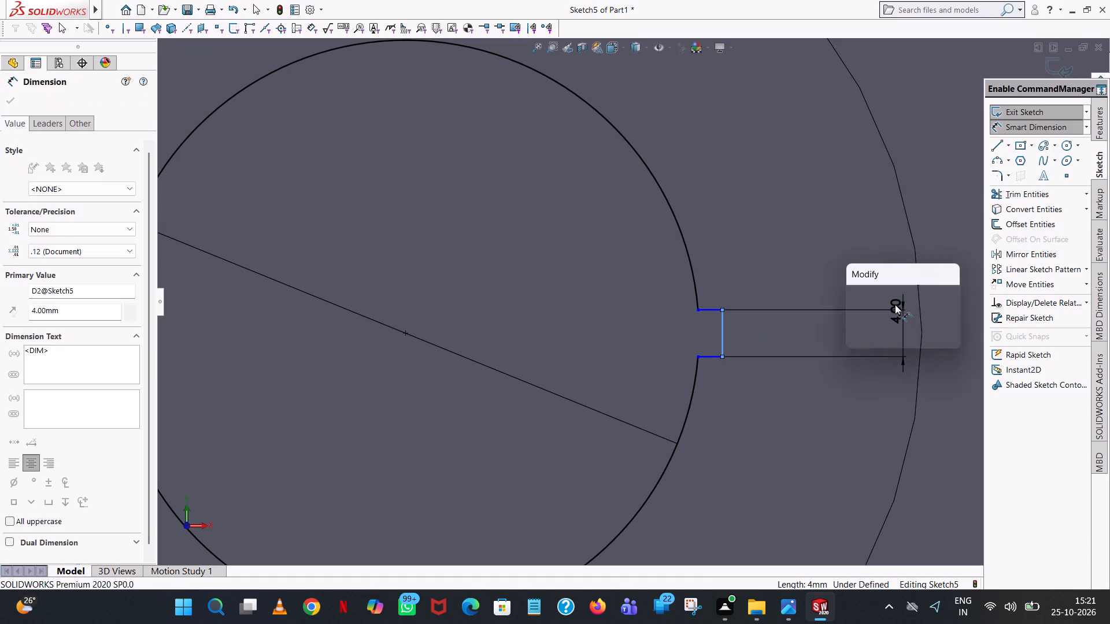
pyautogui.click(854, 289)
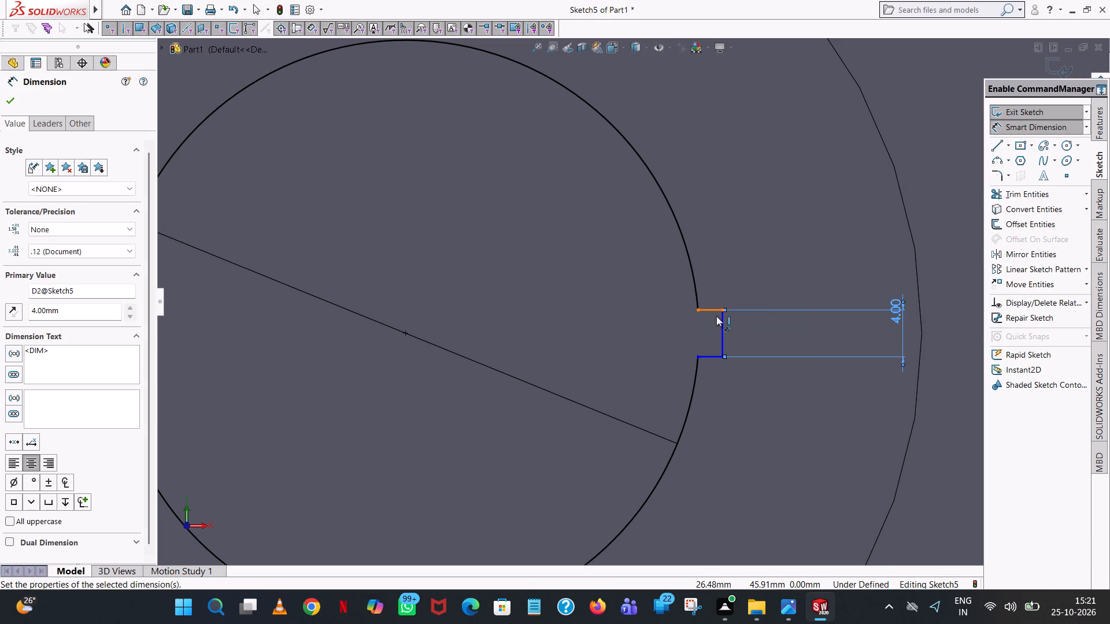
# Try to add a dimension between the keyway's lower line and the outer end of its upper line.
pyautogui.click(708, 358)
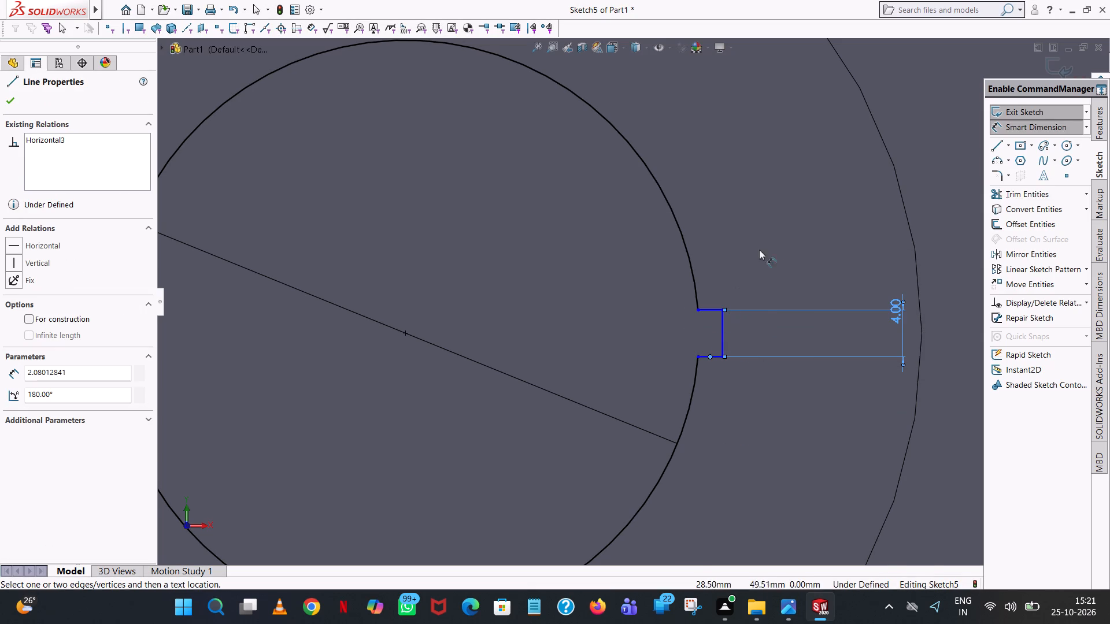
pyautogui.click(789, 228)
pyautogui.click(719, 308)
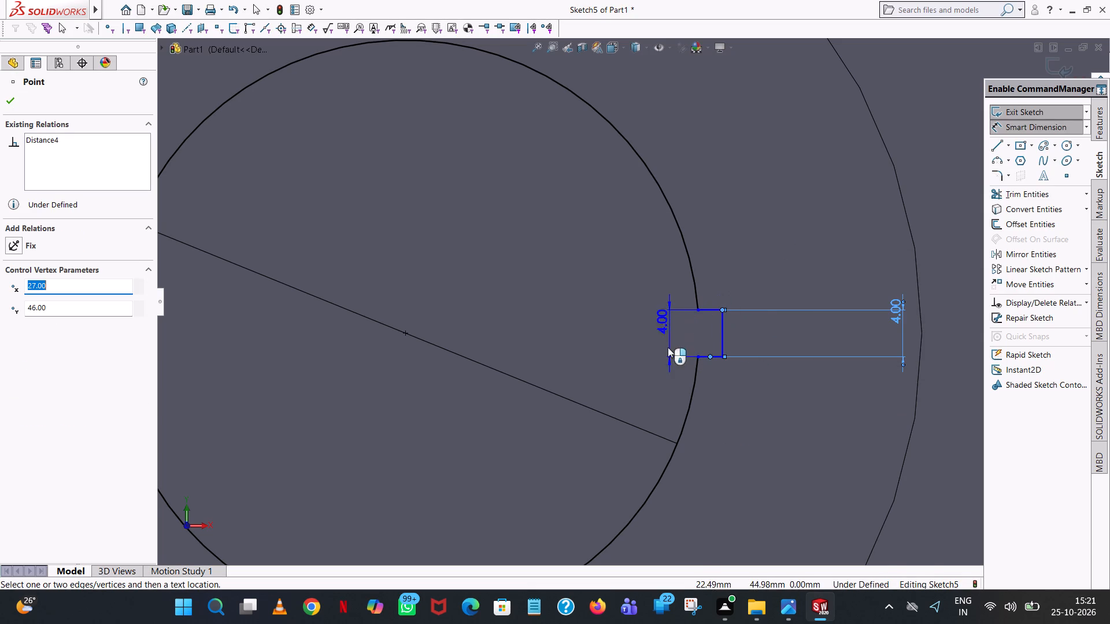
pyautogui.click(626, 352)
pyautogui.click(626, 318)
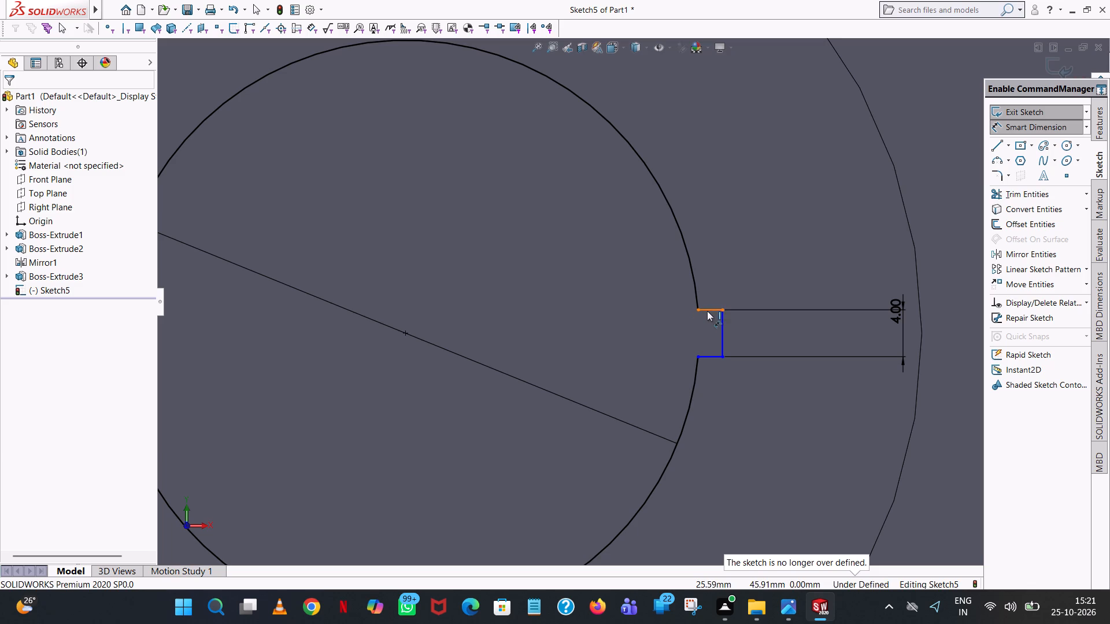
# Dimension the length of the keyway's upper horizontal line, accepting its value.
pyautogui.click(708, 311)
pyautogui.click(730, 232)
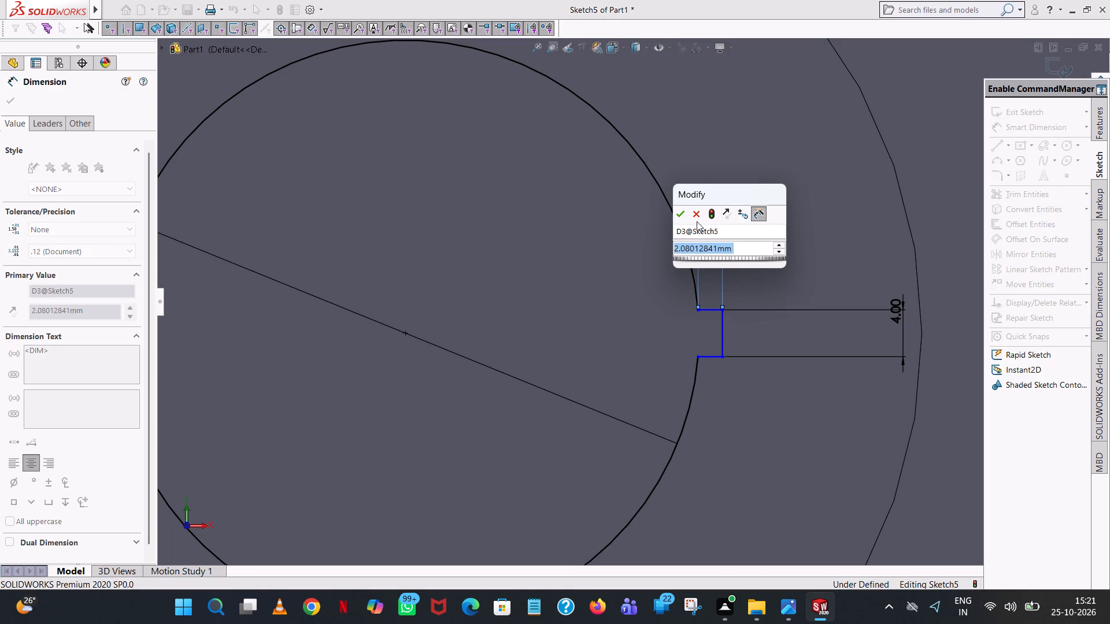
pyautogui.click(679, 214)
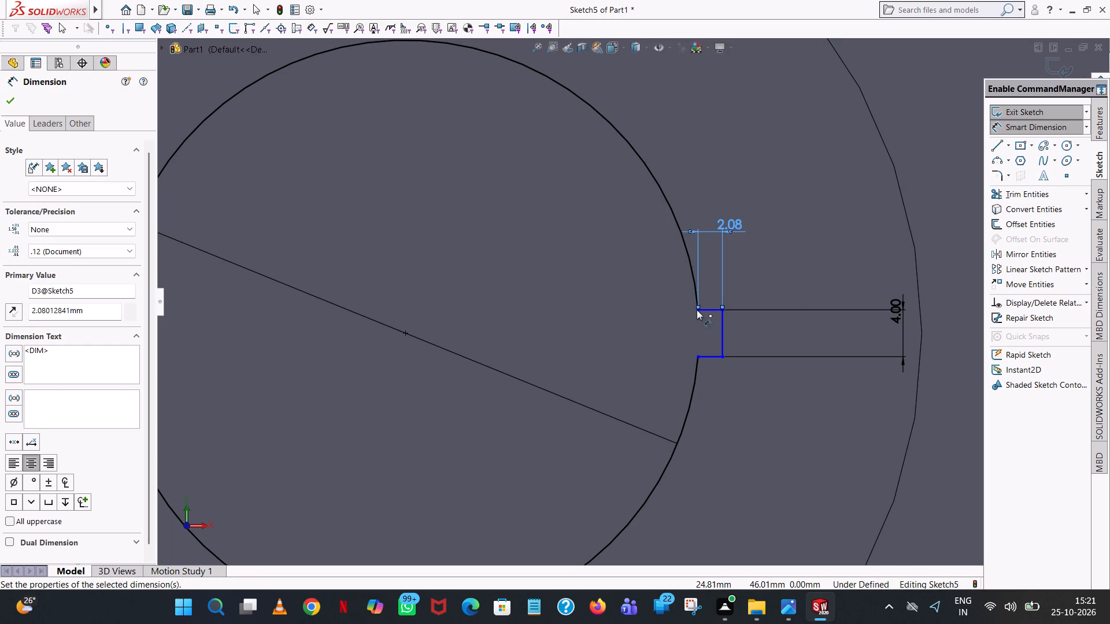
# Dimension the height of the keyway's lower line above the origin, accepting its value.
pyautogui.click(711, 354)
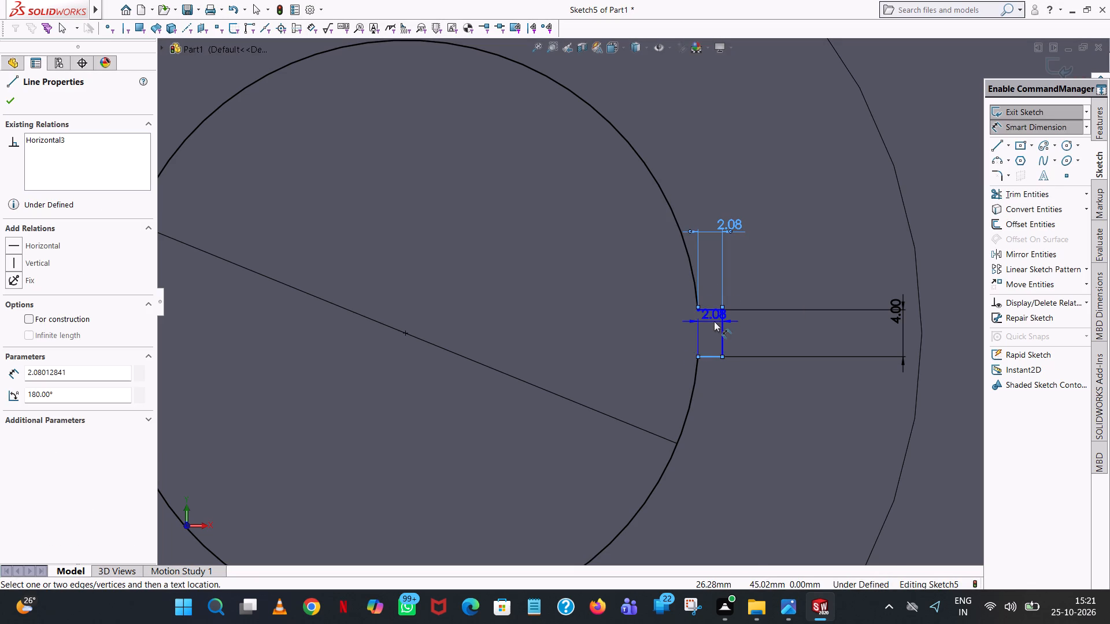
pyautogui.scroll(6, 715, 320)
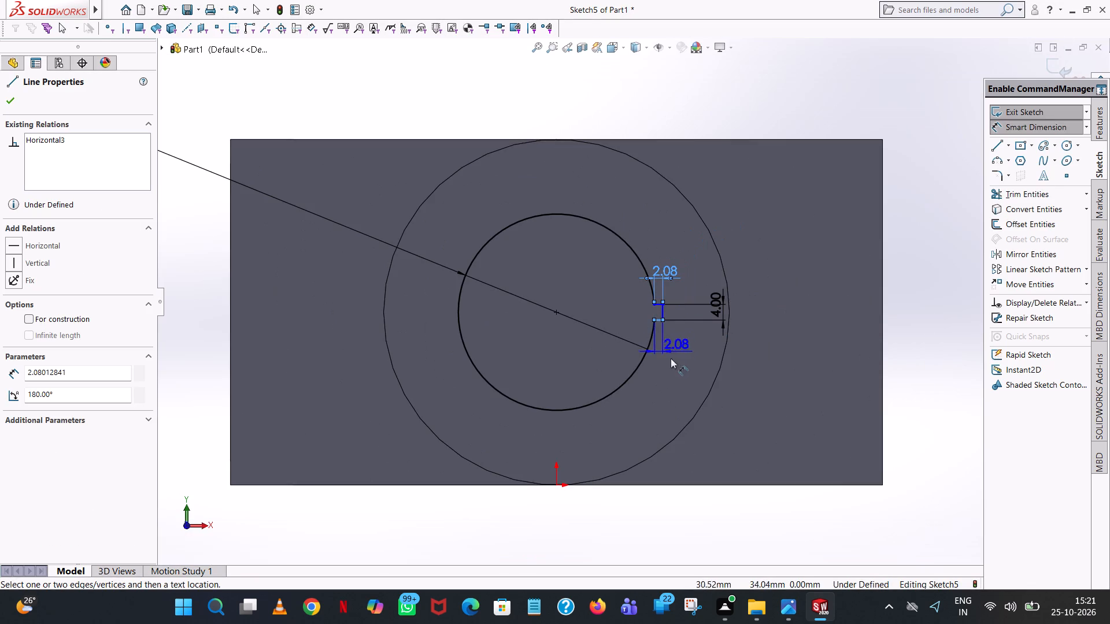
pyautogui.click(556, 487)
pyautogui.click(909, 491)
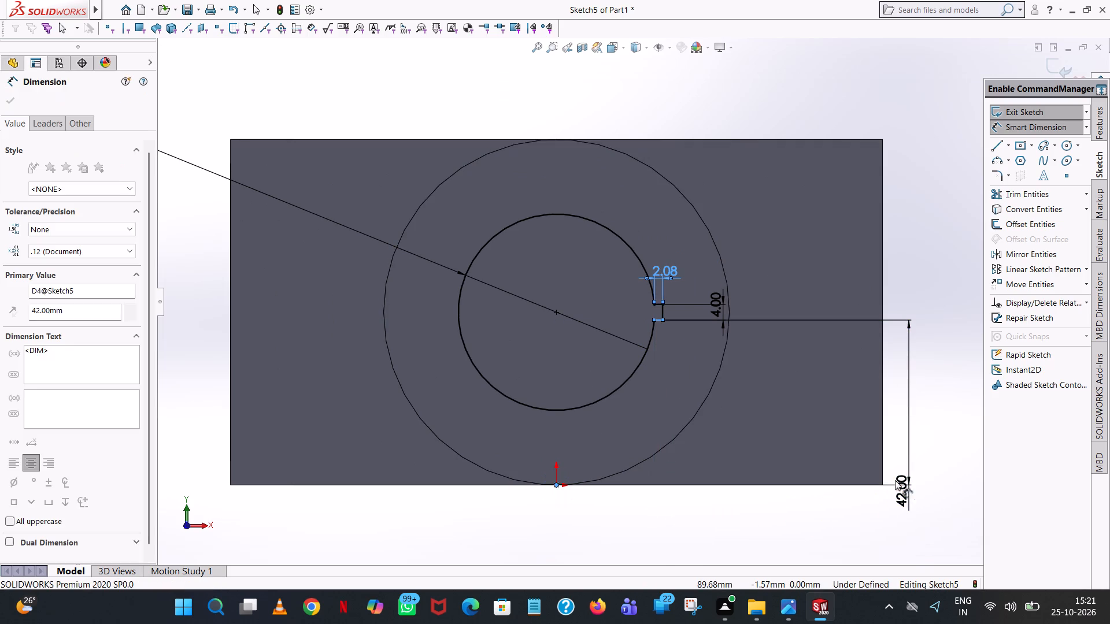
pyautogui.click(859, 469)
pyautogui.click(823, 113)
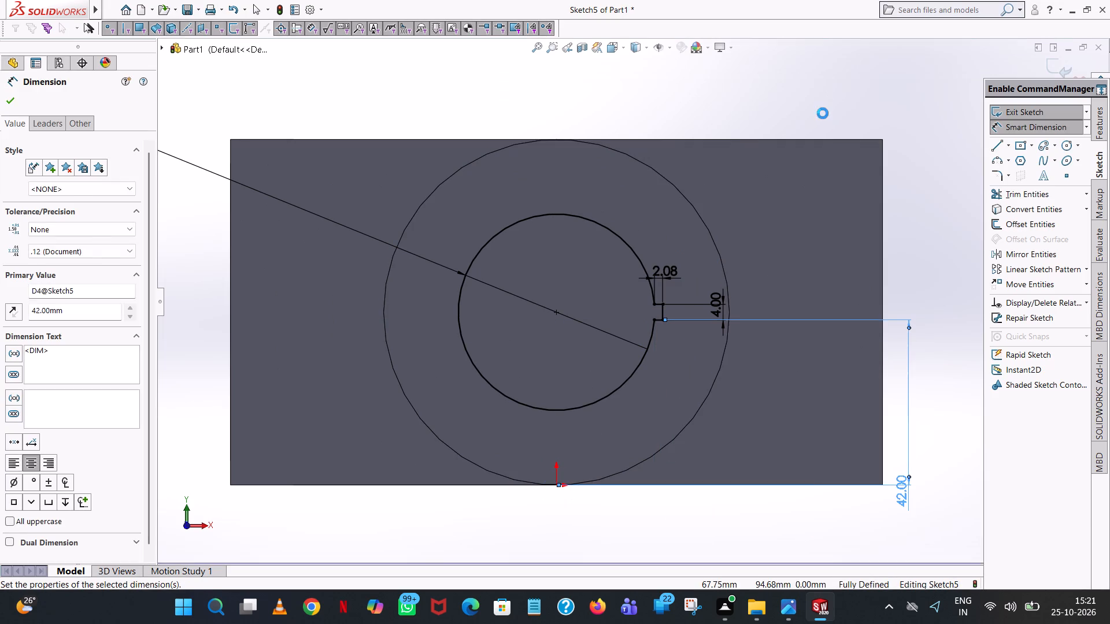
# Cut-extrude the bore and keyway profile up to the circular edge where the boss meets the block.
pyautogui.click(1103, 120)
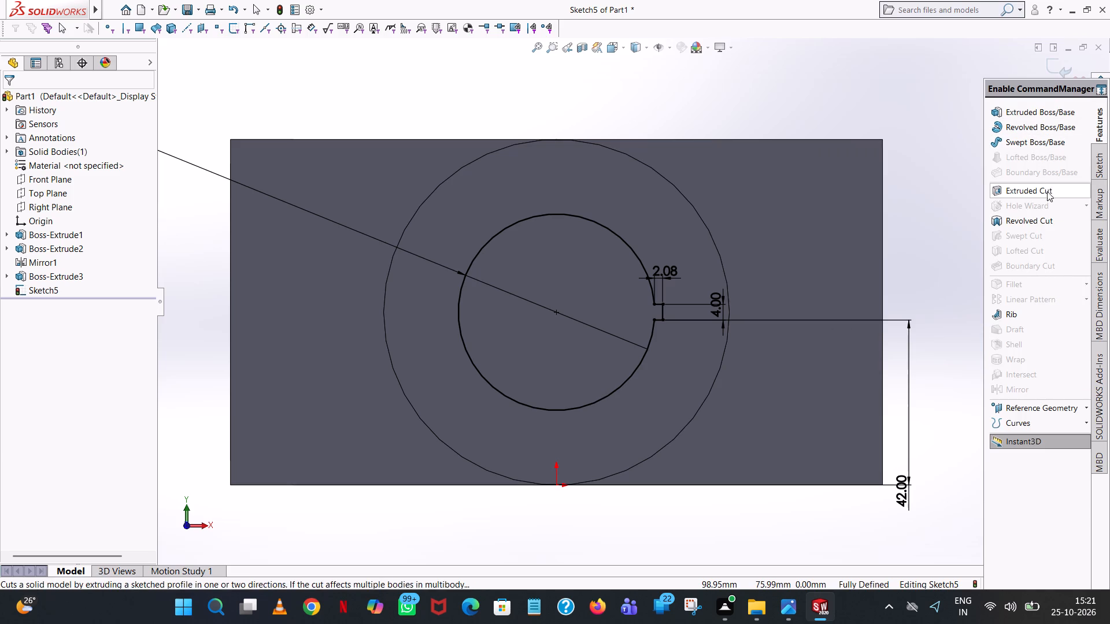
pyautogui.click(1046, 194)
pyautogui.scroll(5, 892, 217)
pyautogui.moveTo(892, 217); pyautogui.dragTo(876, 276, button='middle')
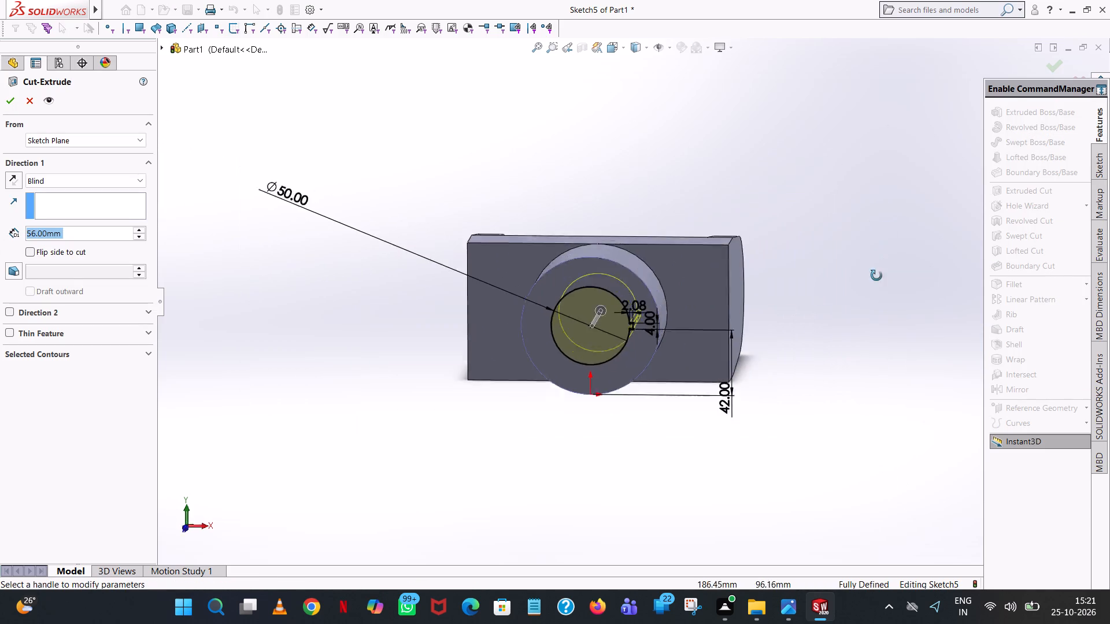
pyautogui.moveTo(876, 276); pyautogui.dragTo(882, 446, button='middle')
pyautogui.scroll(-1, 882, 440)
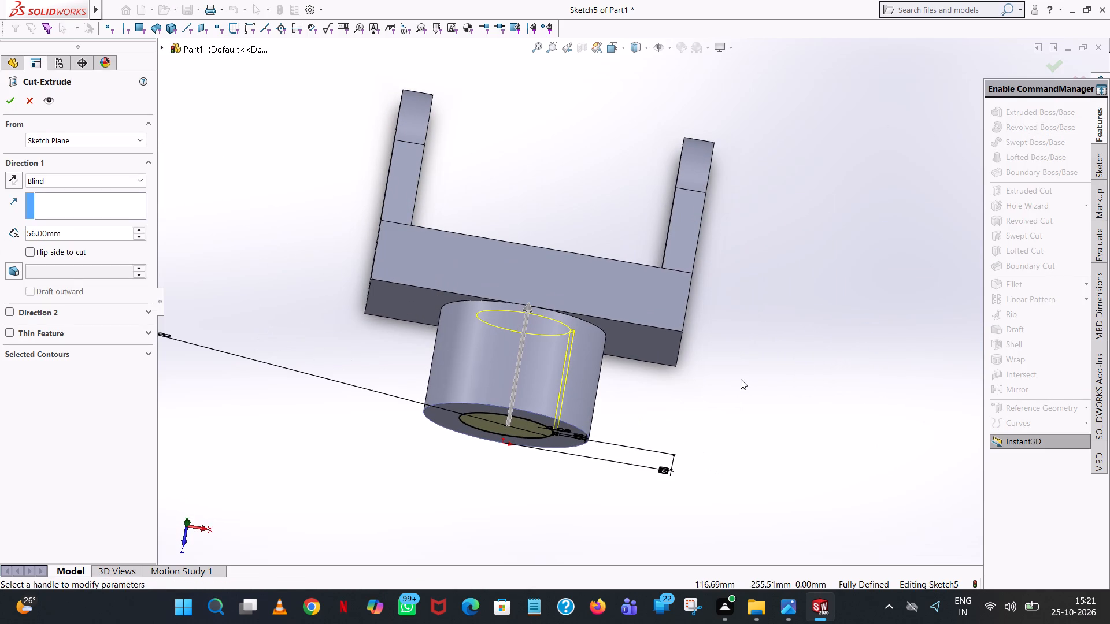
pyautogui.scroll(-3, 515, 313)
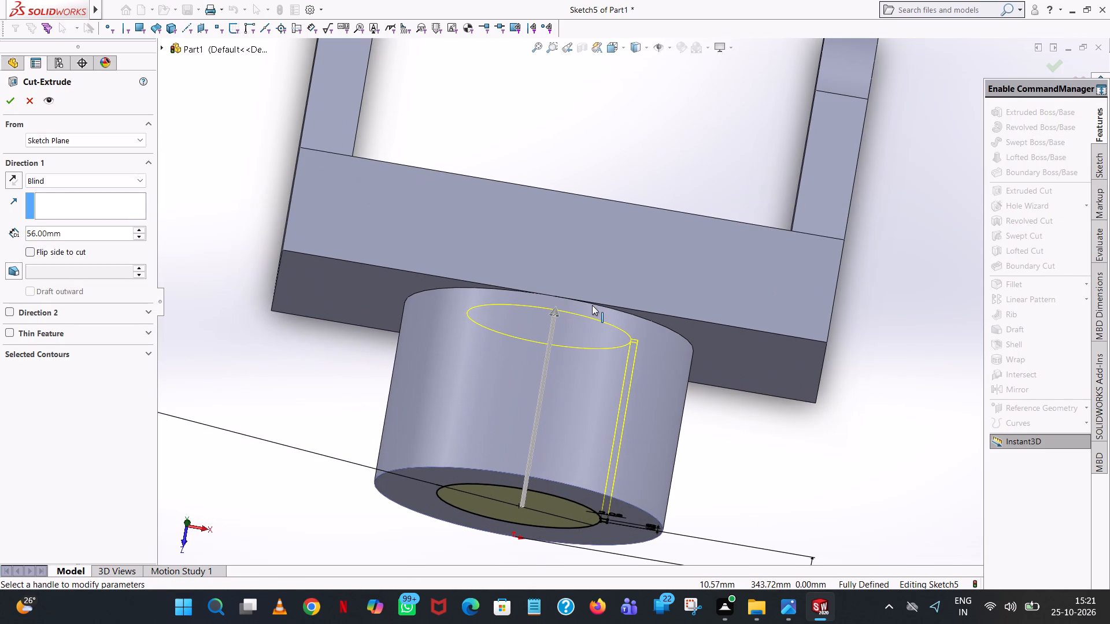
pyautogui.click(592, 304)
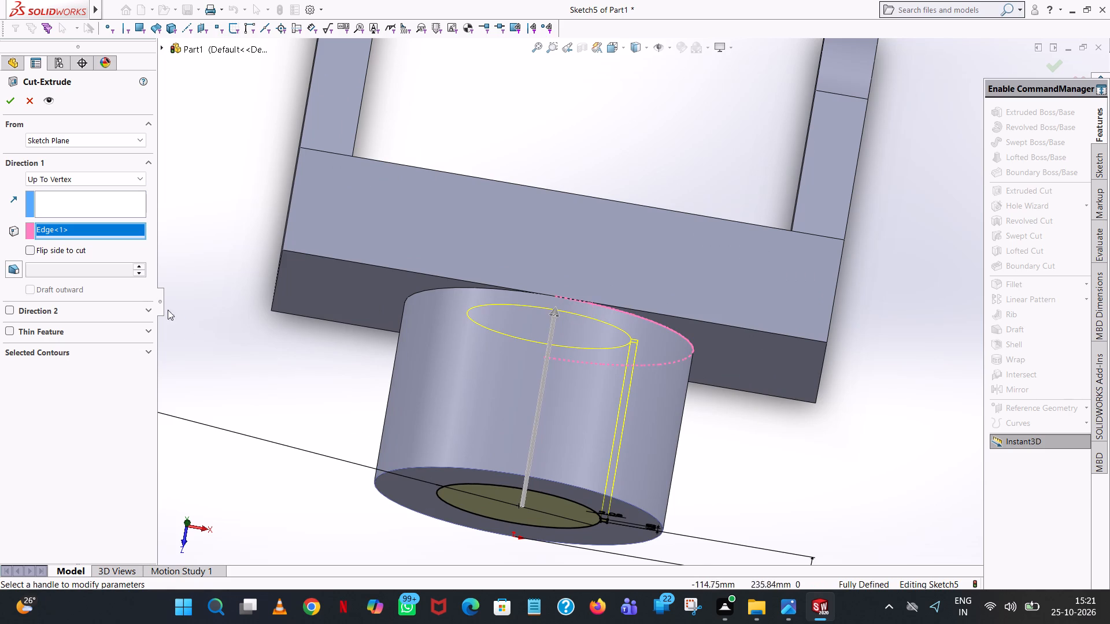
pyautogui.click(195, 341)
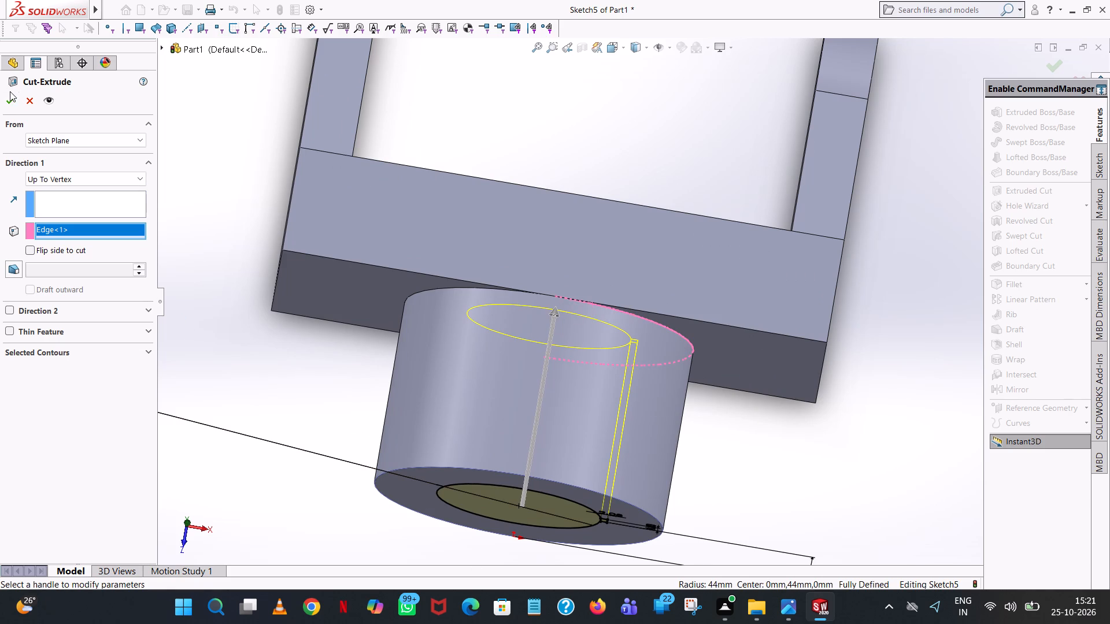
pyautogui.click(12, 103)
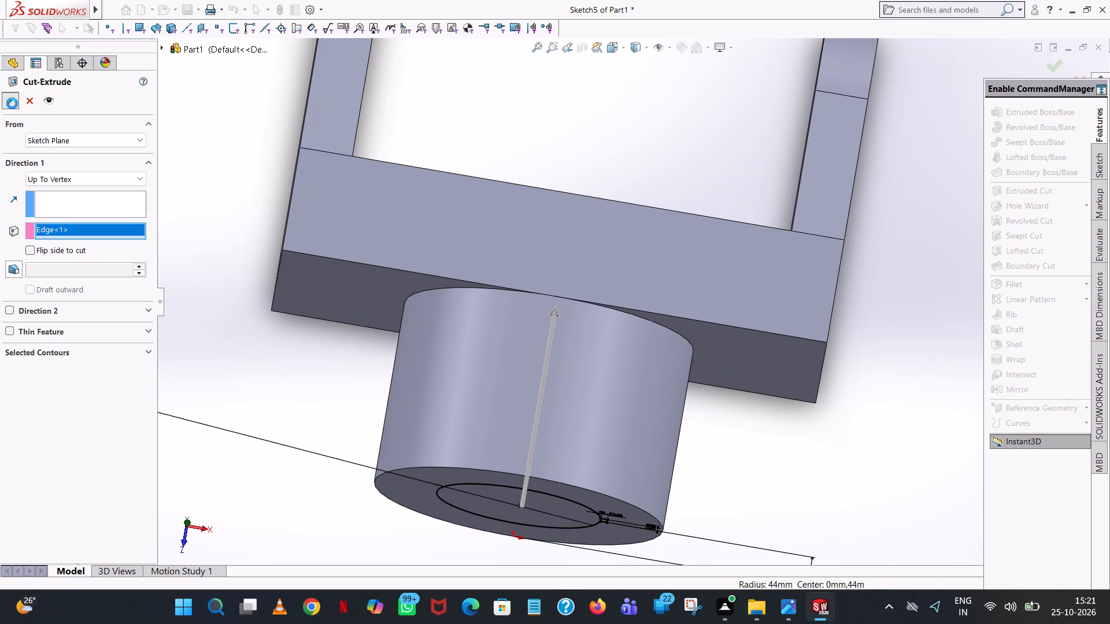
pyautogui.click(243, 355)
# Examine the bore and keyway cut in the back boss from several angles.
pyautogui.moveTo(224, 416); pyautogui.dragTo(223, 407, button='middle')
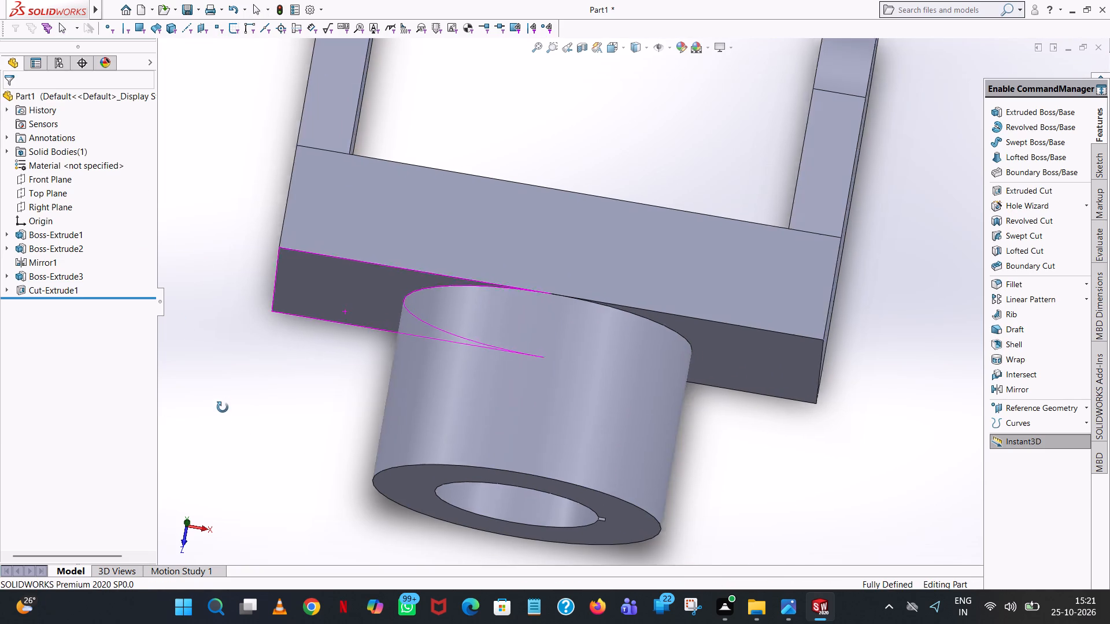
pyautogui.moveTo(223, 407); pyautogui.dragTo(265, 332, button='middle')
pyautogui.moveTo(283, 233); pyautogui.dragTo(291, 69, button='middle')
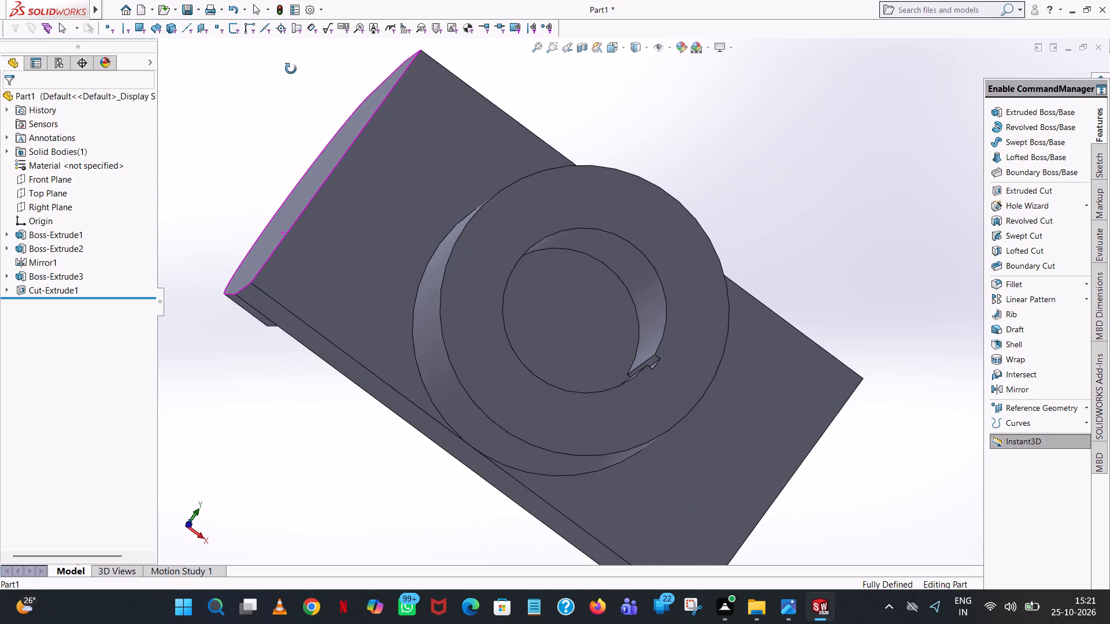
pyautogui.moveTo(291, 69); pyautogui.dragTo(257, 83, button='middle')
pyautogui.scroll(8, 547, 268)
pyautogui.moveTo(643, 347); pyautogui.dragTo(606, 289, button='middle')
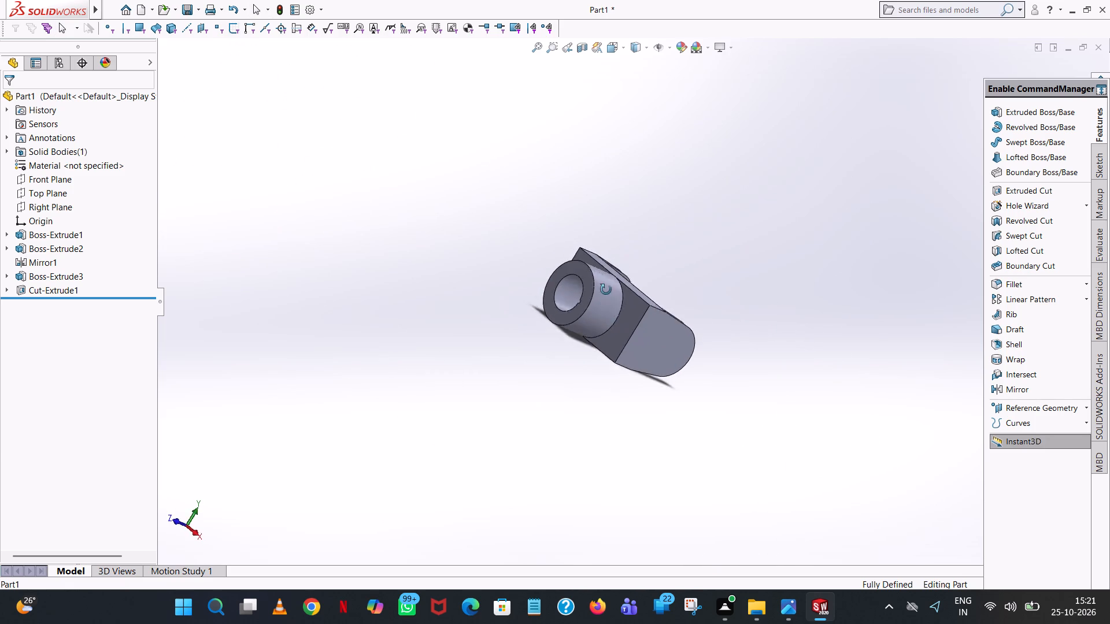
pyautogui.moveTo(606, 289); pyautogui.dragTo(671, 351, button='middle')
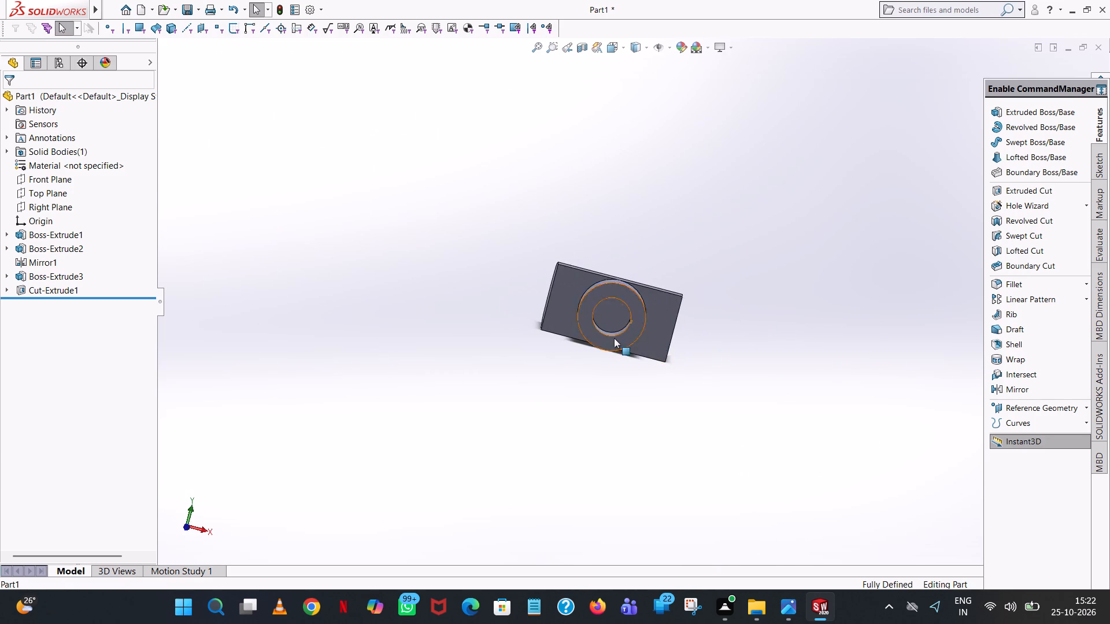
pyautogui.scroll(-7, 618, 330)
pyautogui.scroll(-7, 685, 258)
pyautogui.moveTo(660, 352); pyautogui.dragTo(660, 311, button='middle')
pyautogui.scroll(13, 659, 311)
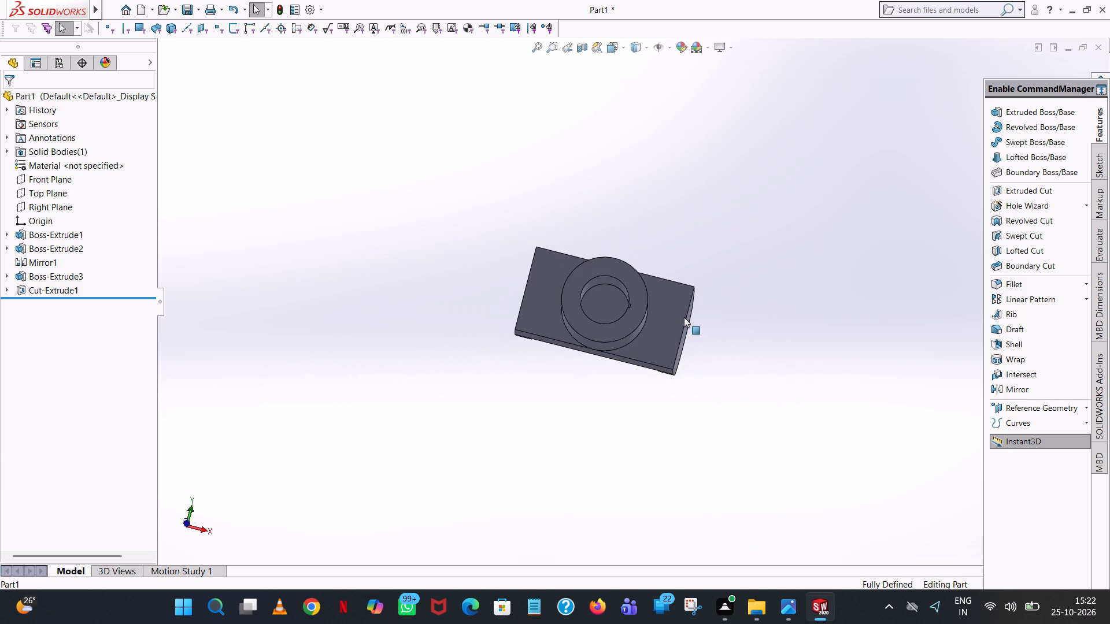
pyautogui.scroll(-3, 517, 443)
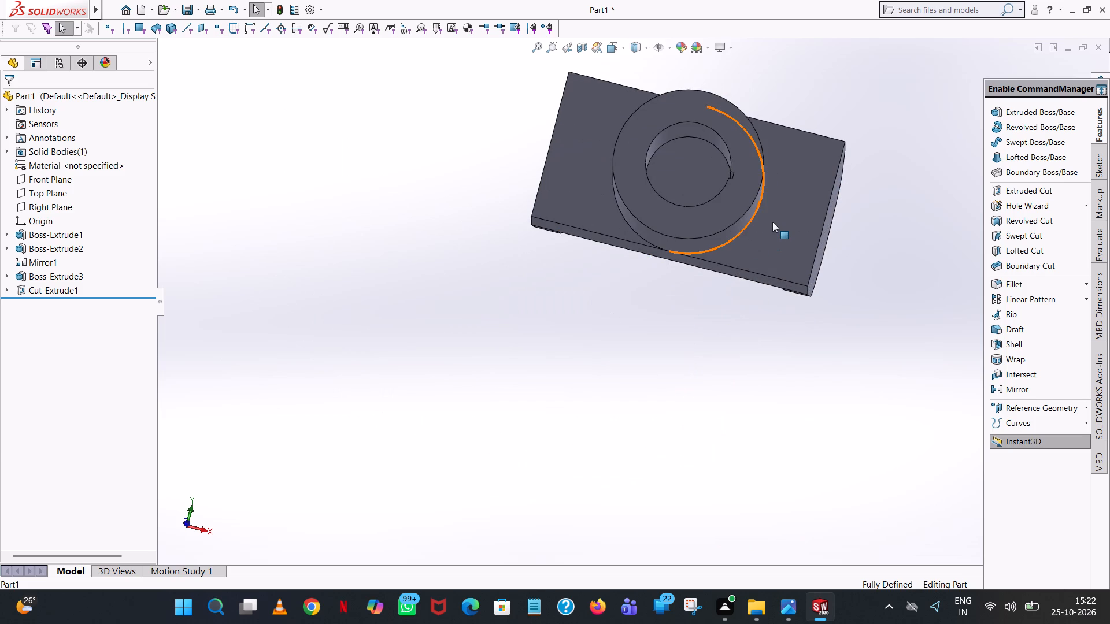
pyautogui.moveTo(778, 224); pyautogui.dragTo(775, 259, button='middle')
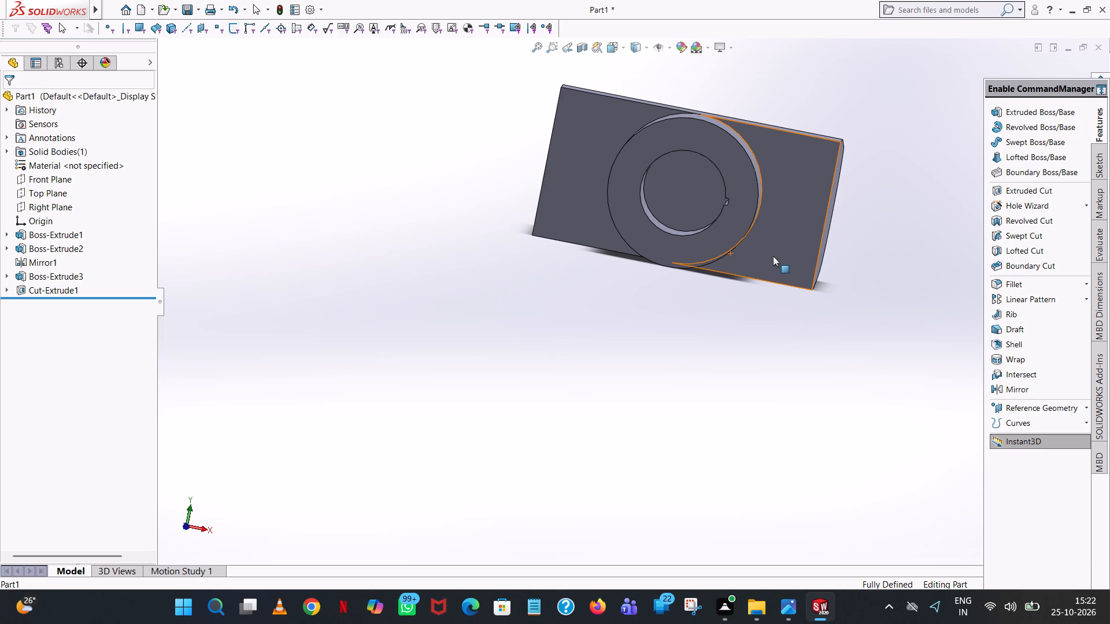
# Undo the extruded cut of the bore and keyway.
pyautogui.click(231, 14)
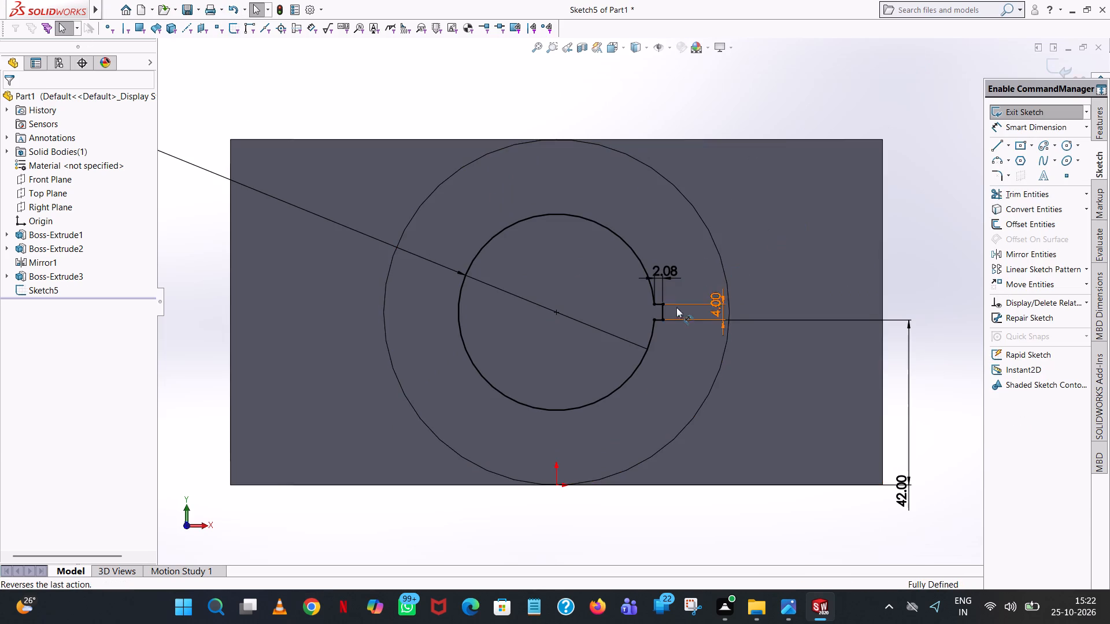
# Set the length of the keyway's upper horizontal line to 5 mm.
pyautogui.scroll(-5, 661, 314)
pyautogui.click(648, 209)
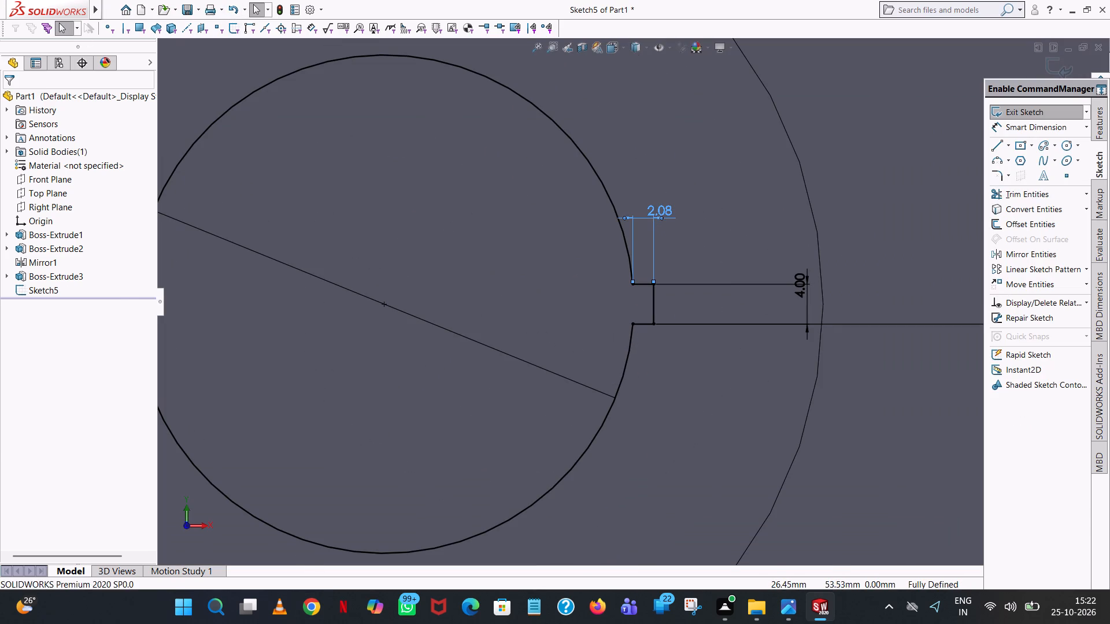
pyautogui.click(648, 209)
pyautogui.click(664, 209)
pyautogui.doubleClick(663, 209)
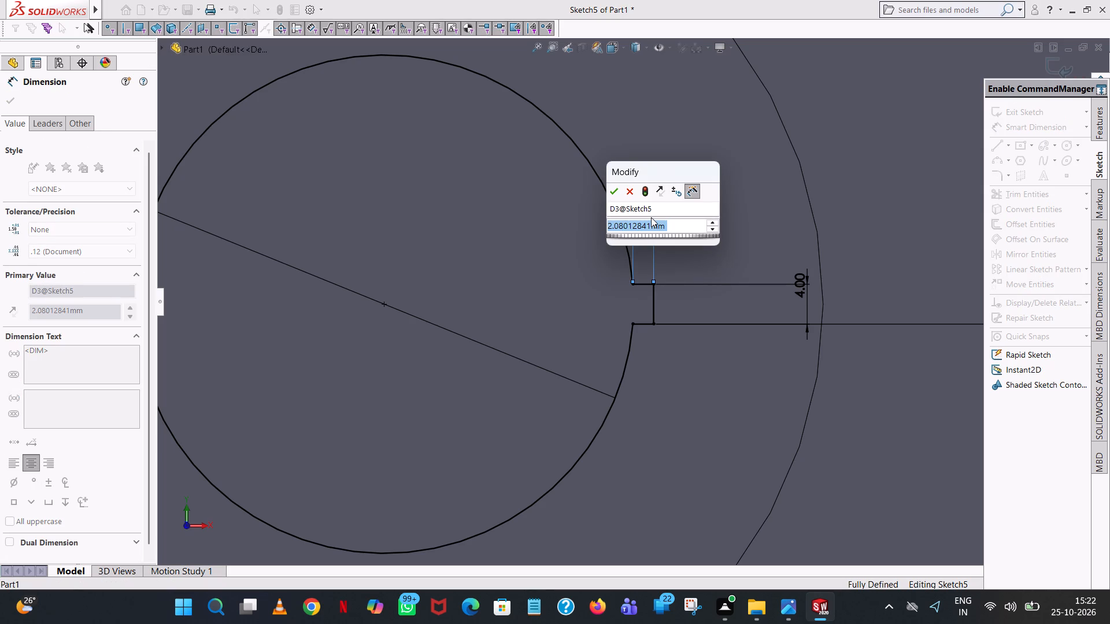
pyautogui.press('5')
pyautogui.press('Return')
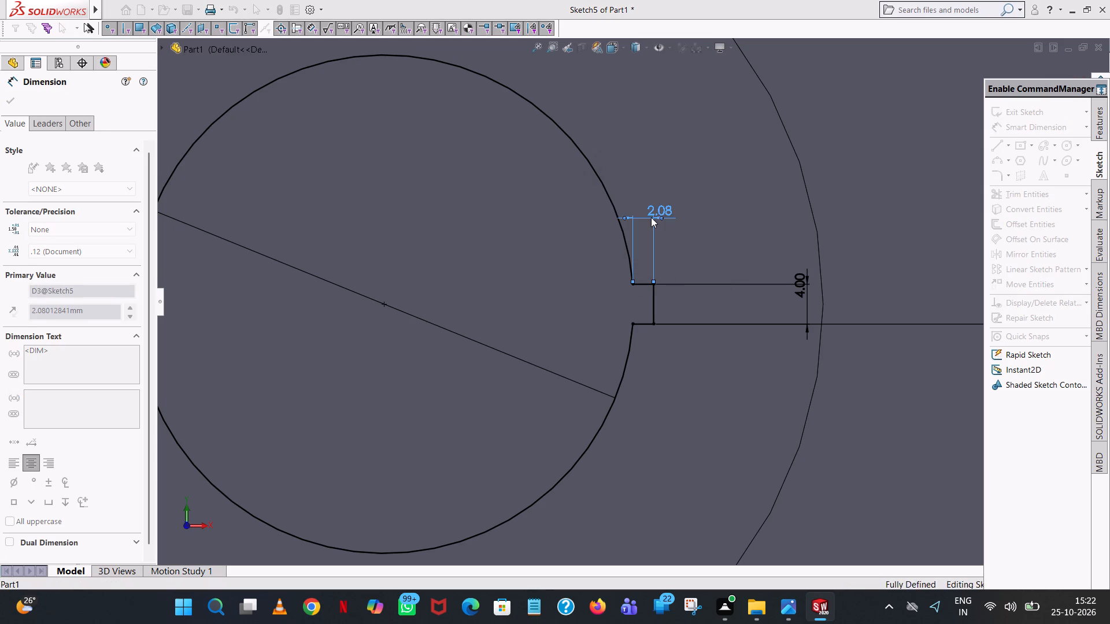
pyautogui.click(903, 211)
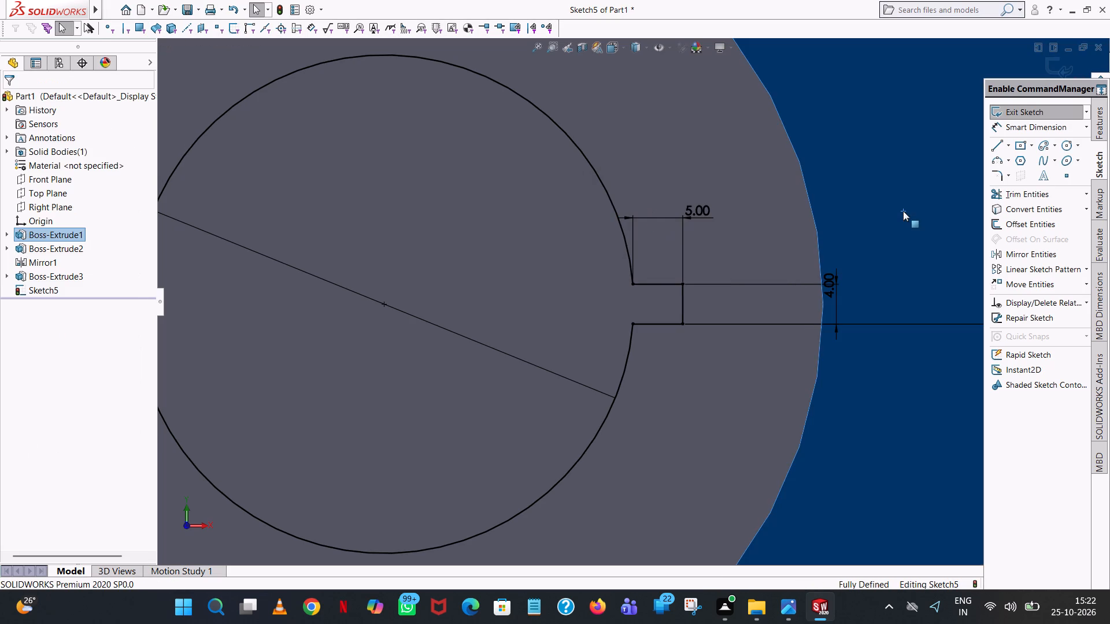
pyautogui.scroll(11, 903, 211)
pyautogui.click(712, 142)
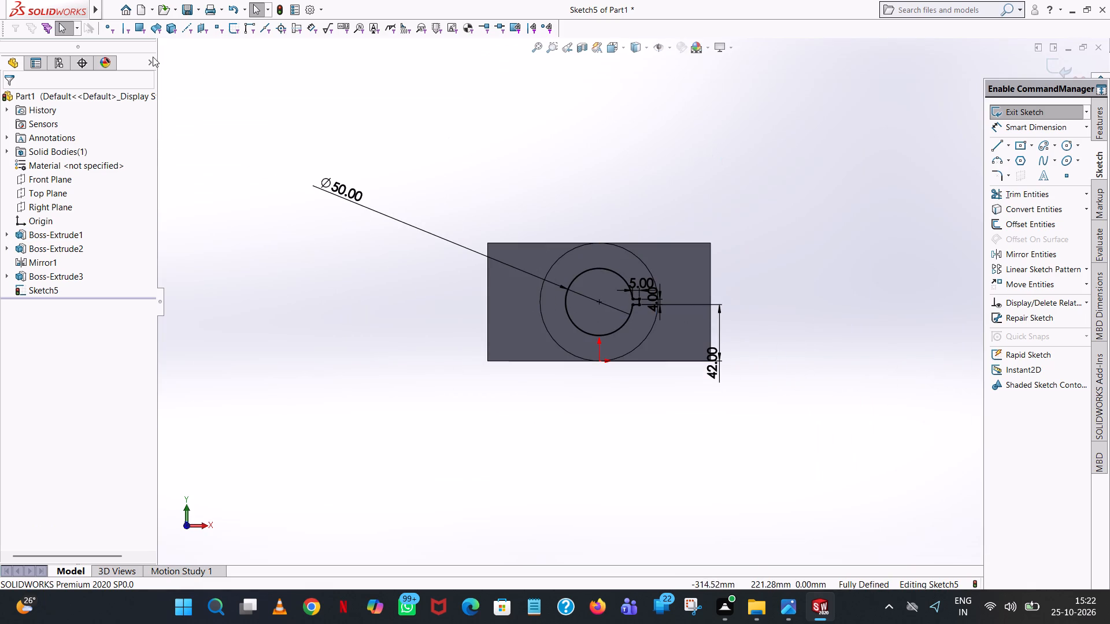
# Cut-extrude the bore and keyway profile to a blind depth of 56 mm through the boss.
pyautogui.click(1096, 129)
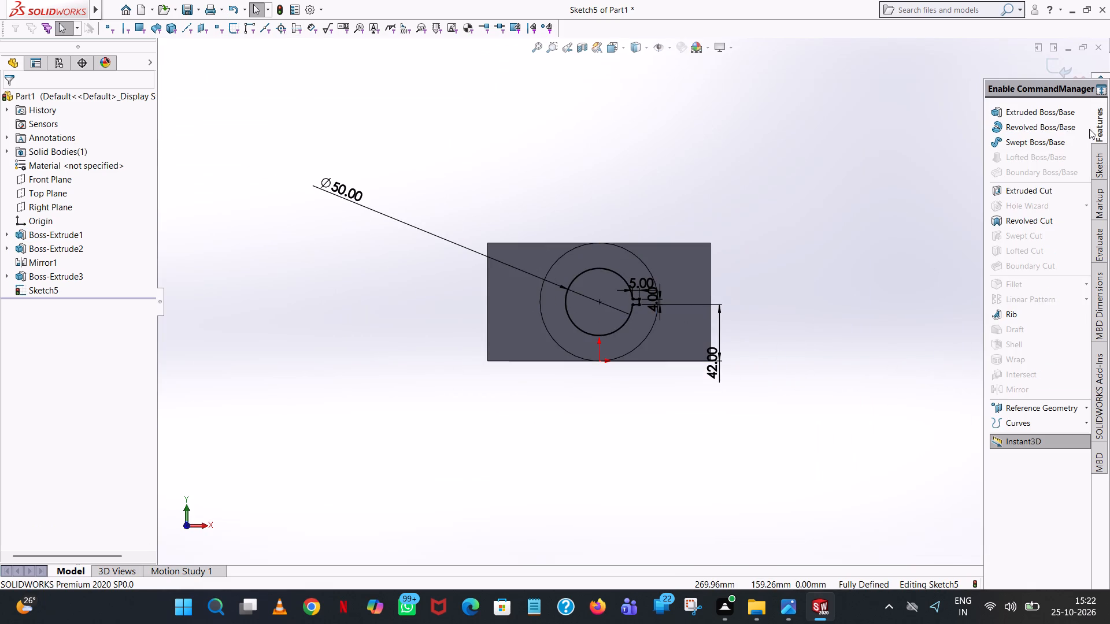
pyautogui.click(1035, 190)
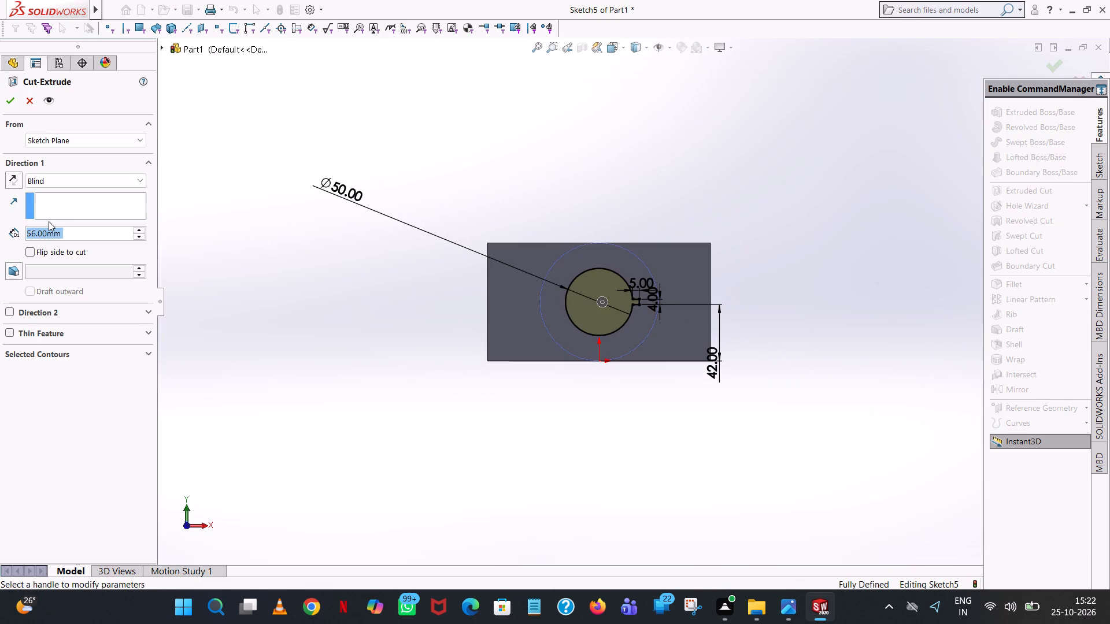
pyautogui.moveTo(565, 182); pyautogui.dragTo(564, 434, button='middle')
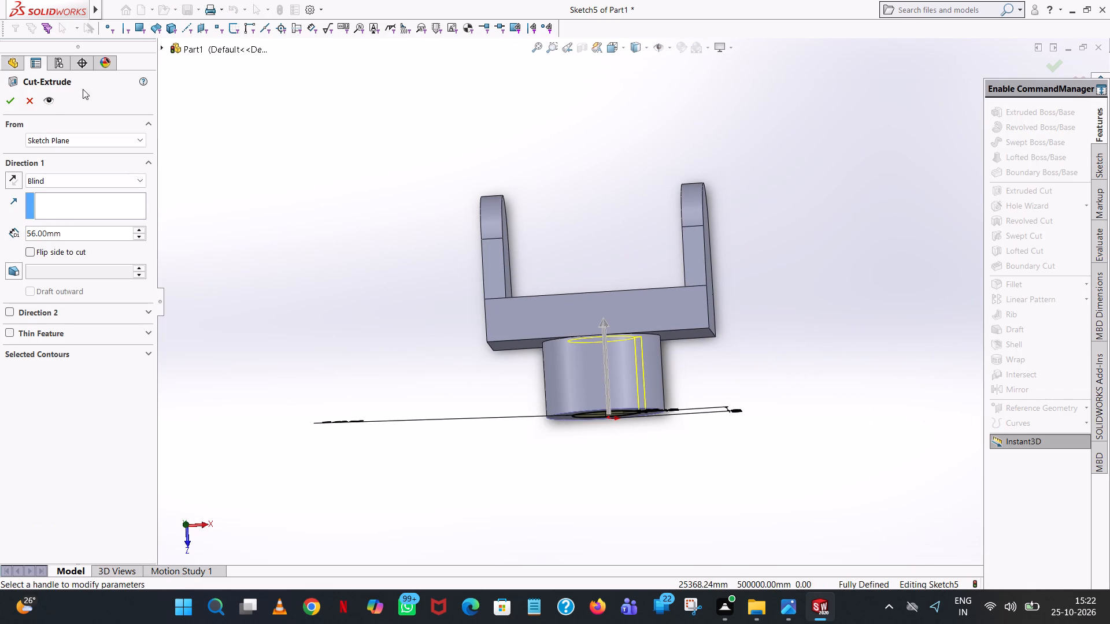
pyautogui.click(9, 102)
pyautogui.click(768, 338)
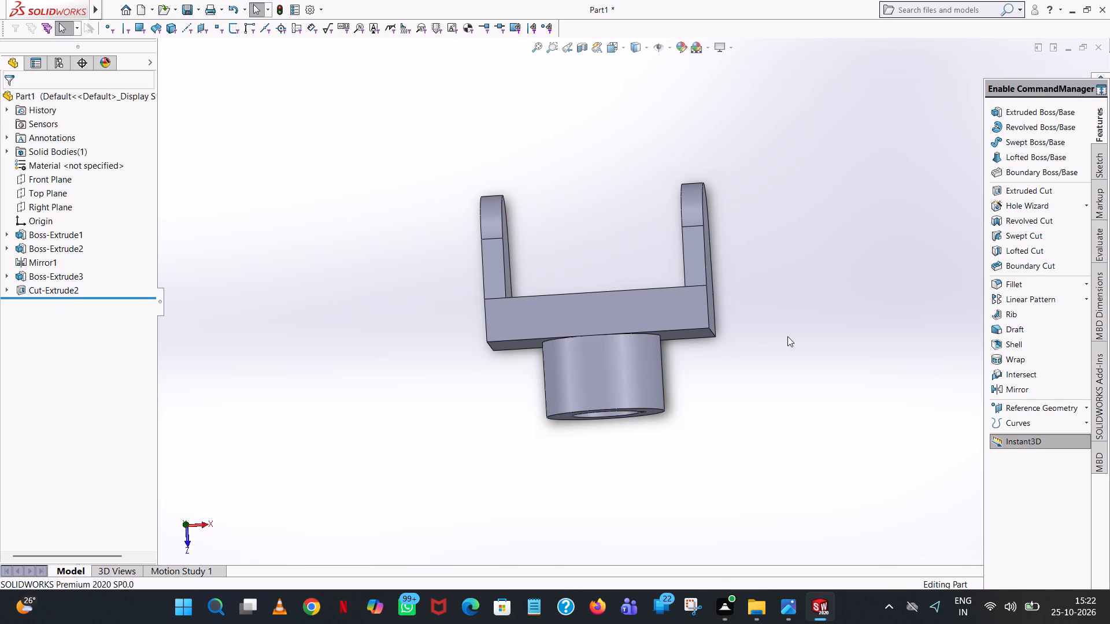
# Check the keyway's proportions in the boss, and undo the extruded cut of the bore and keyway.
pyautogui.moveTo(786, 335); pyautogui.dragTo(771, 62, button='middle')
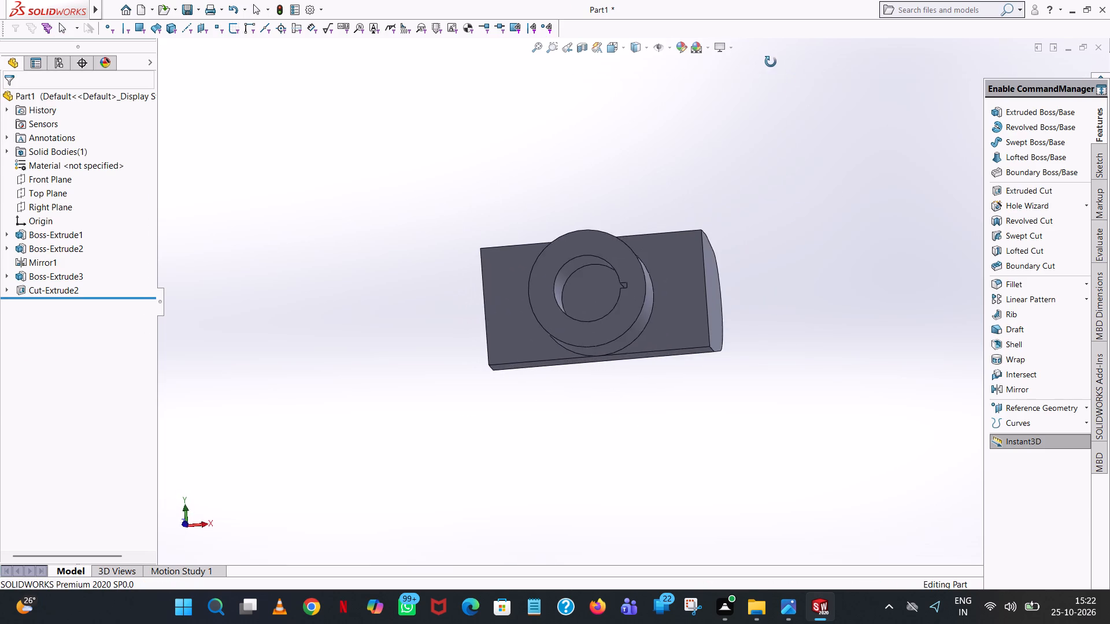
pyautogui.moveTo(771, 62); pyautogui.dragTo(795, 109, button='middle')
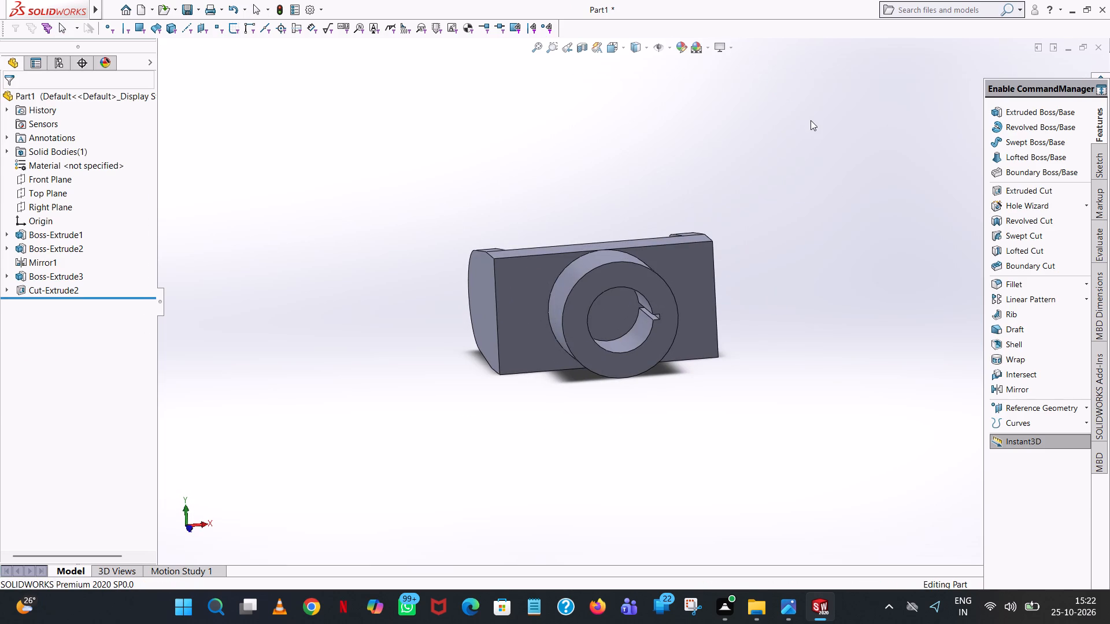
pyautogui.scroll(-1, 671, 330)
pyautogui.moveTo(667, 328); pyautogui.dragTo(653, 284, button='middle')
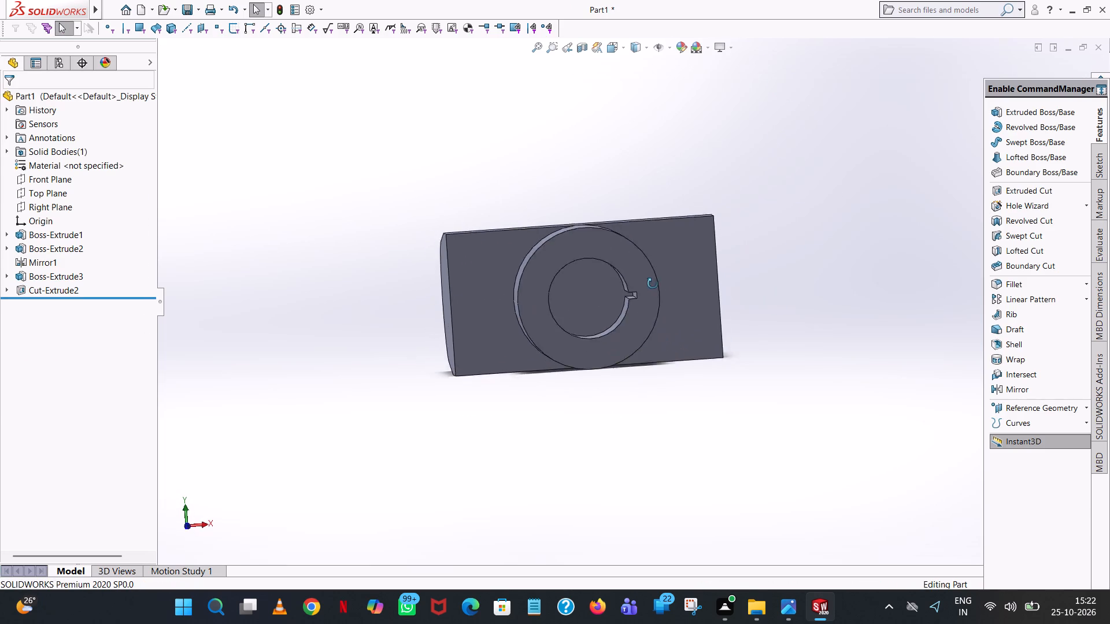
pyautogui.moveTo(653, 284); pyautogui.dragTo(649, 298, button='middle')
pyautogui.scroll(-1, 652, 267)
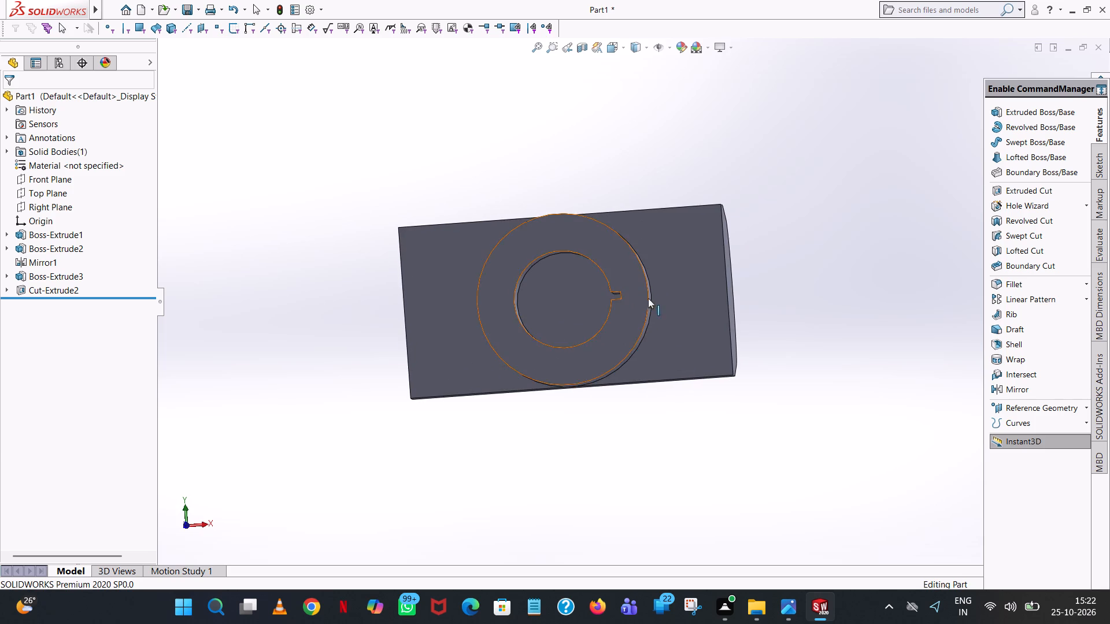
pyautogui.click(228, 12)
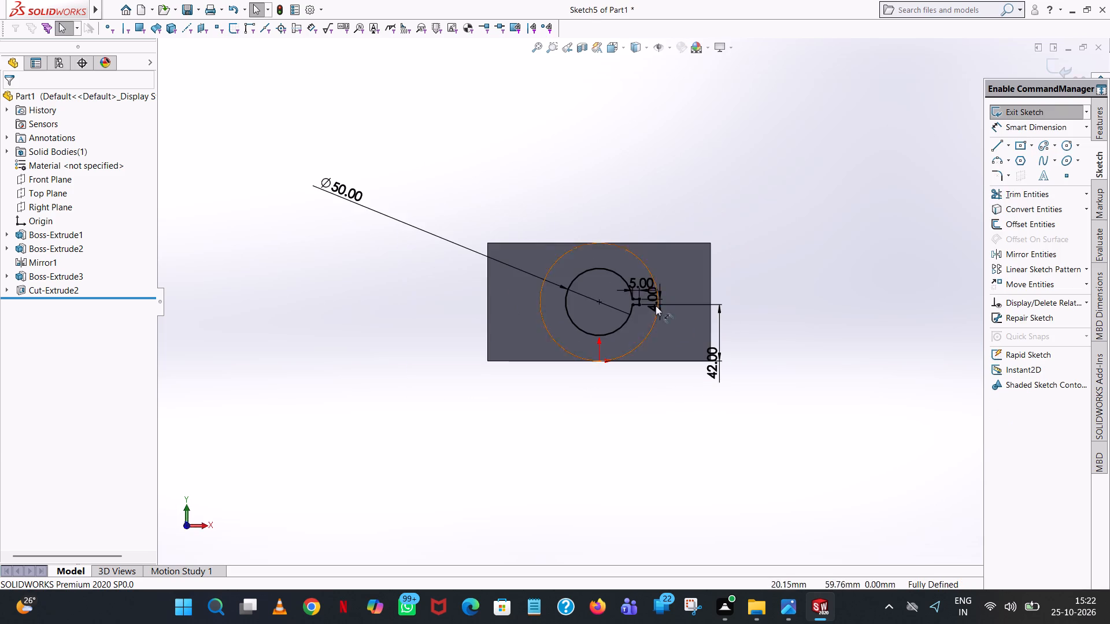
# Set the height of the keyway's outer vertical side to 7 mm.
pyautogui.scroll(-9, 643, 336)
pyautogui.scroll(-3, 626, 224)
pyautogui.click(770, 98)
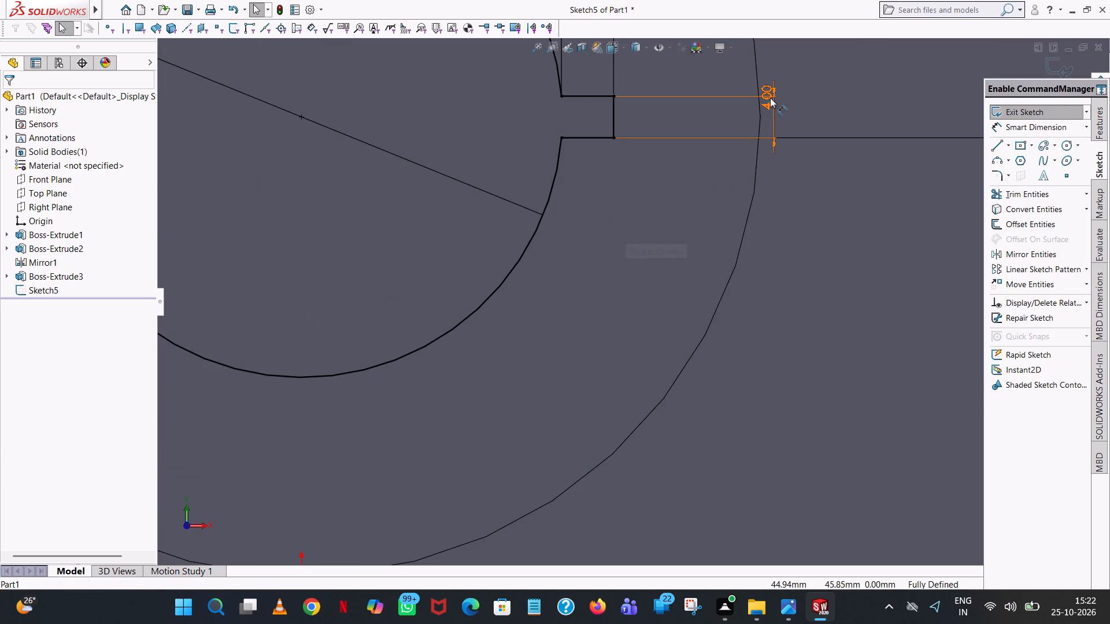
pyautogui.click(767, 97)
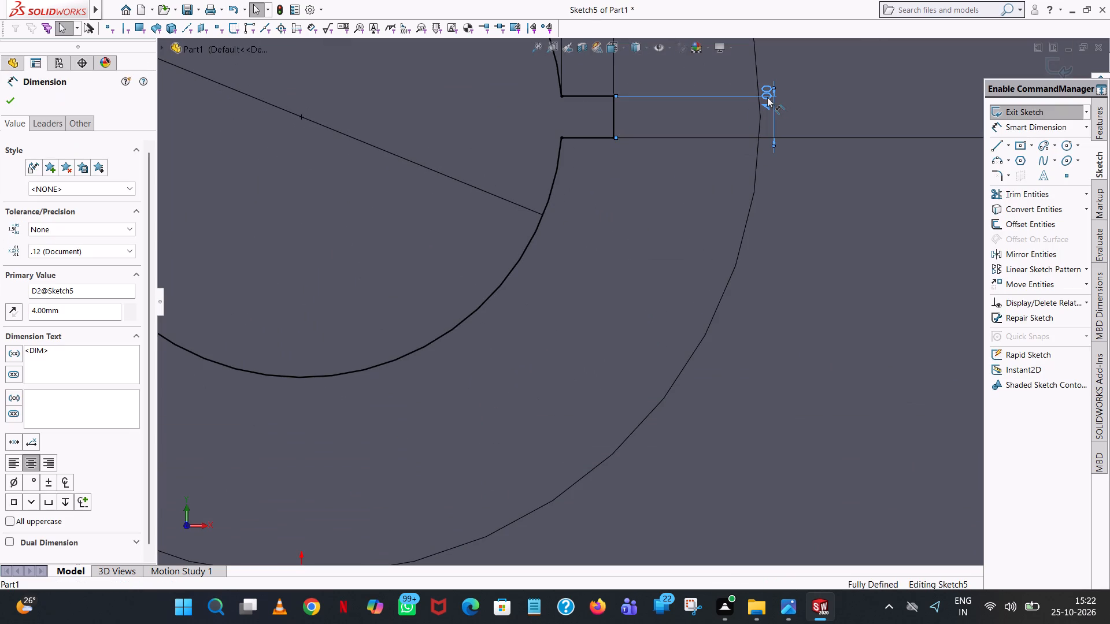
pyautogui.click(767, 97)
pyautogui.click(770, 86)
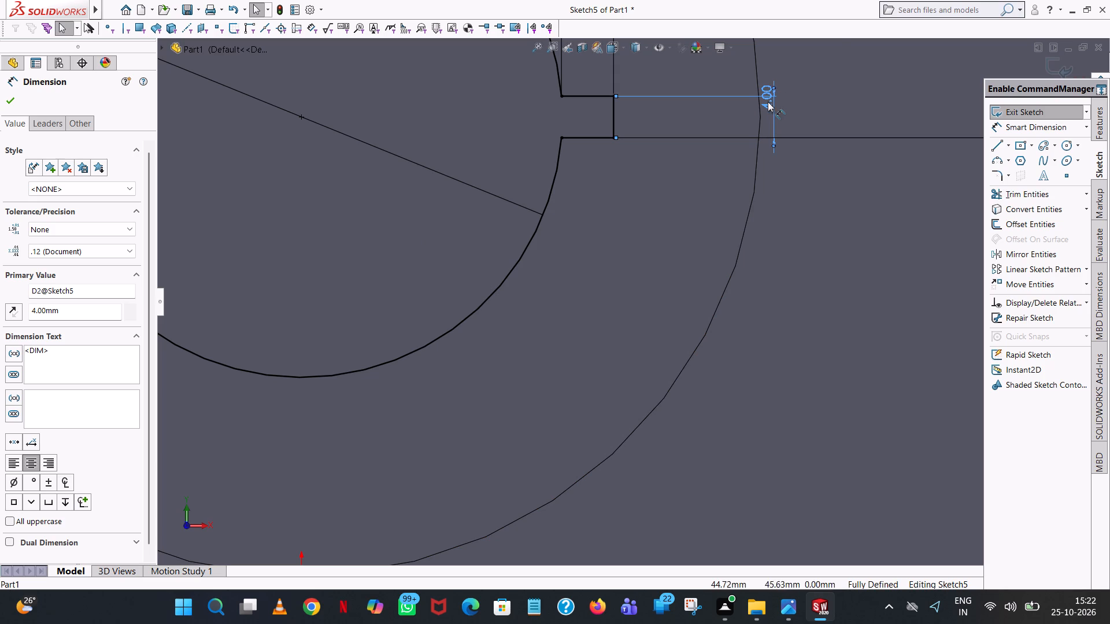
pyautogui.doubleClick(768, 102)
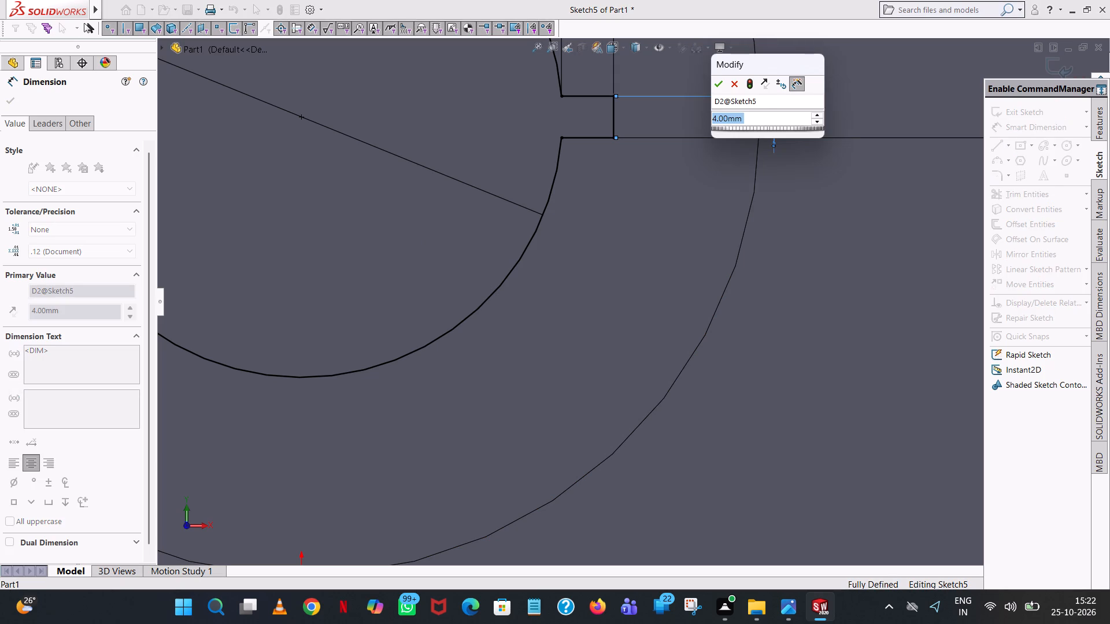
pyautogui.press('7')
pyautogui.press('Return')
pyautogui.scroll(5, 767, 105)
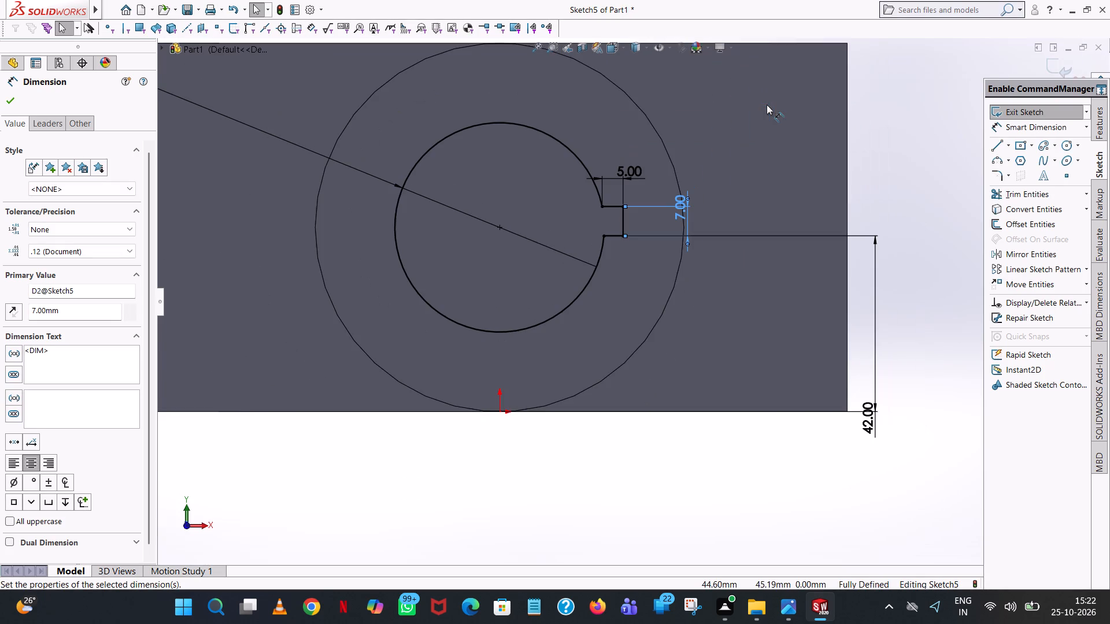
pyautogui.click(948, 158)
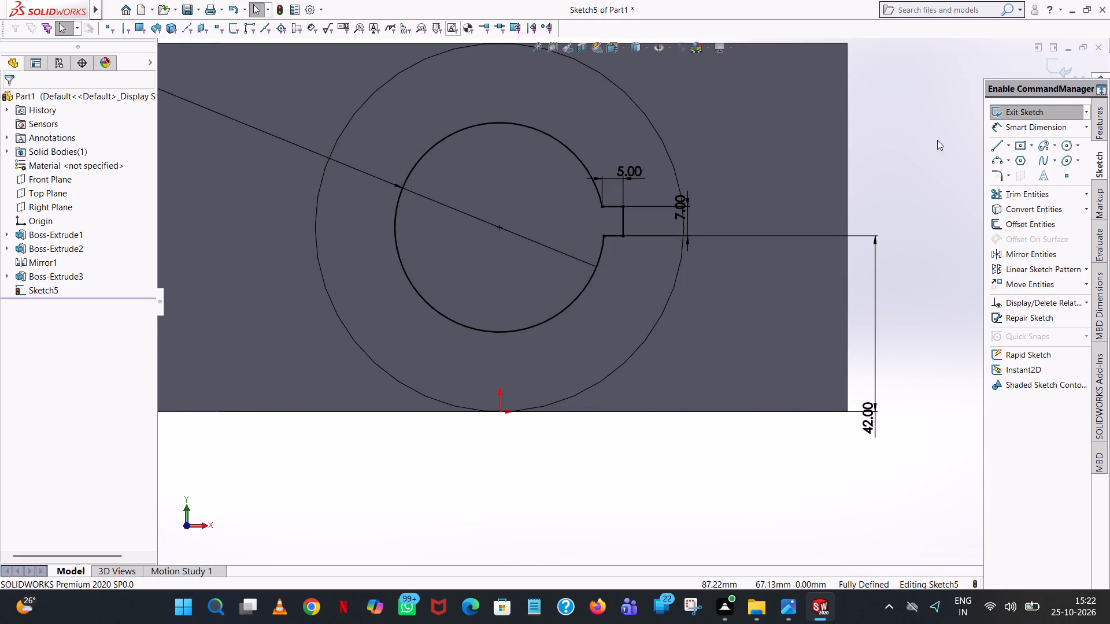
# Cut-extrude the bore and keyway profile to a blind depth of 56 mm through the boss.
pyautogui.click(1103, 130)
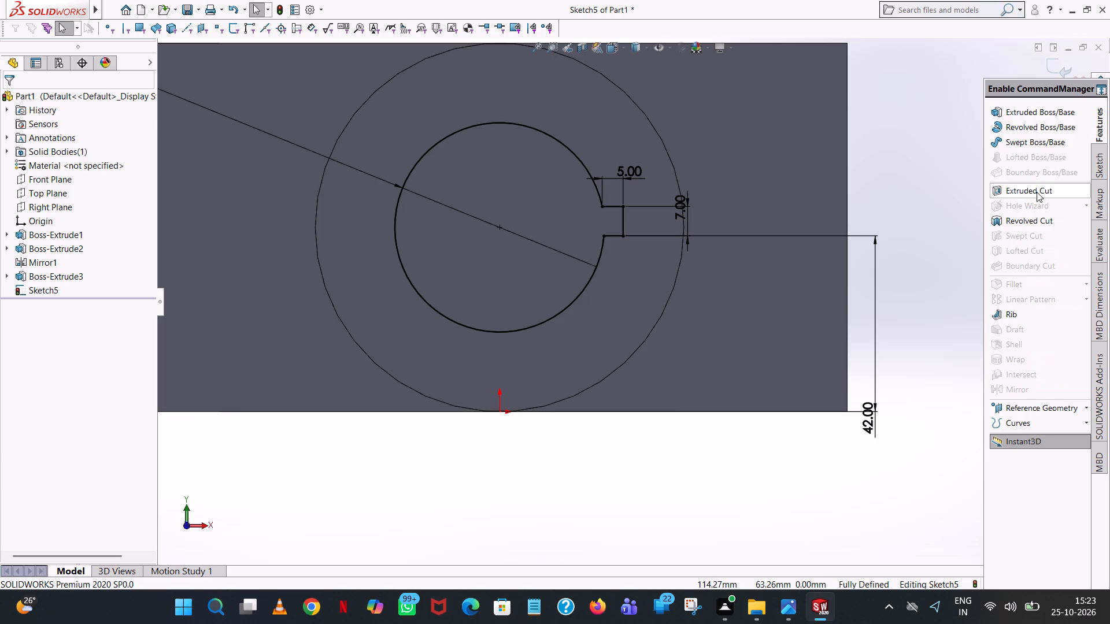
pyautogui.click(1035, 195)
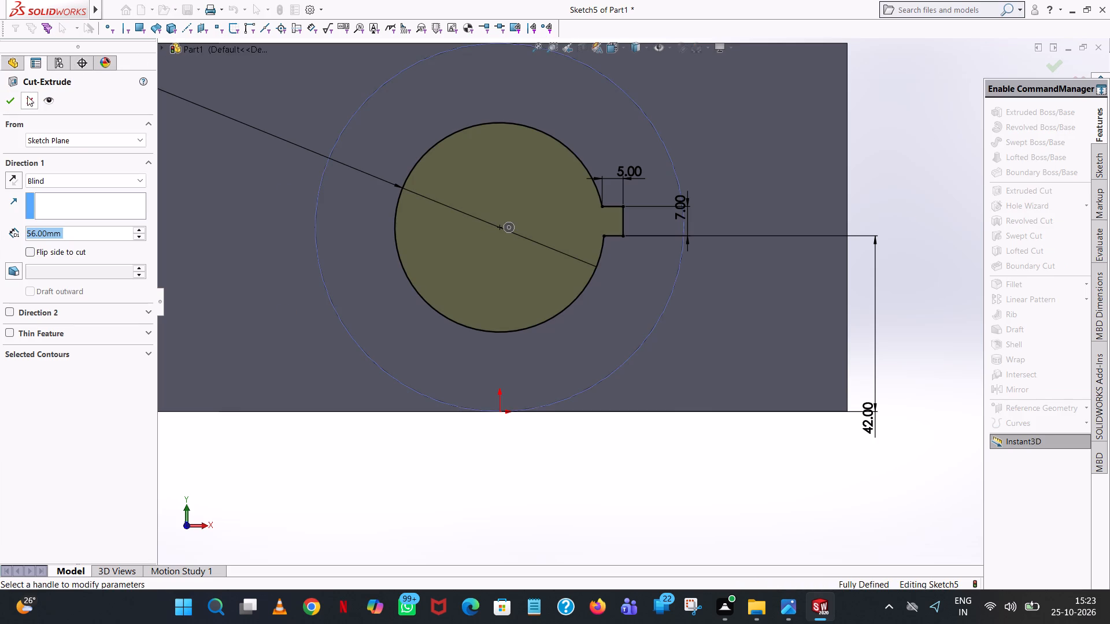
pyautogui.click(13, 98)
pyautogui.click(877, 125)
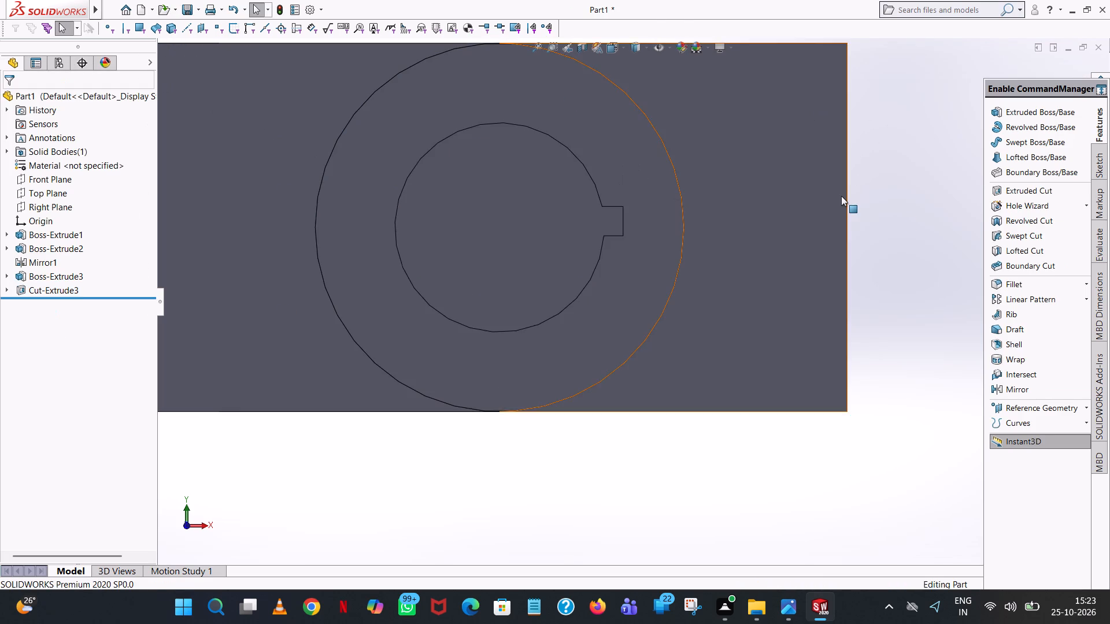
# On the outer face of one lug, sketch a circle of 16 mm radius concentric with the lug's rounded end.
pyautogui.moveTo(841, 196); pyautogui.dragTo(837, 213, button='middle')
pyautogui.scroll(8, 841, 196)
pyautogui.scroll(1, 733, 258)
pyautogui.moveTo(733, 258); pyautogui.dragTo(764, 212, button='middle')
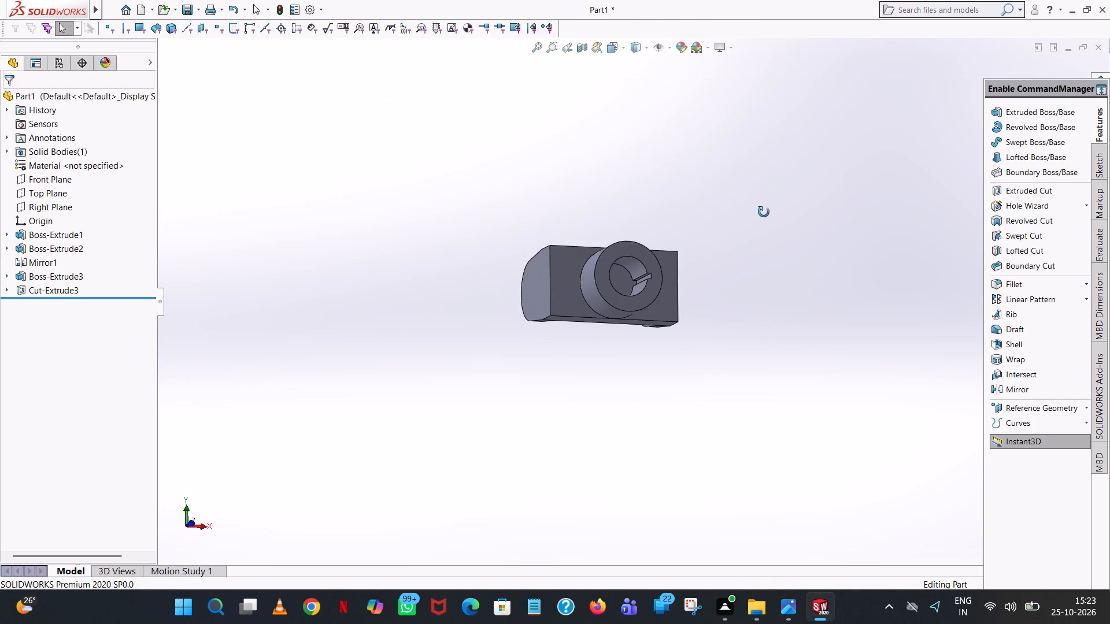
pyautogui.moveTo(764, 212); pyautogui.dragTo(738, 259, button='middle')
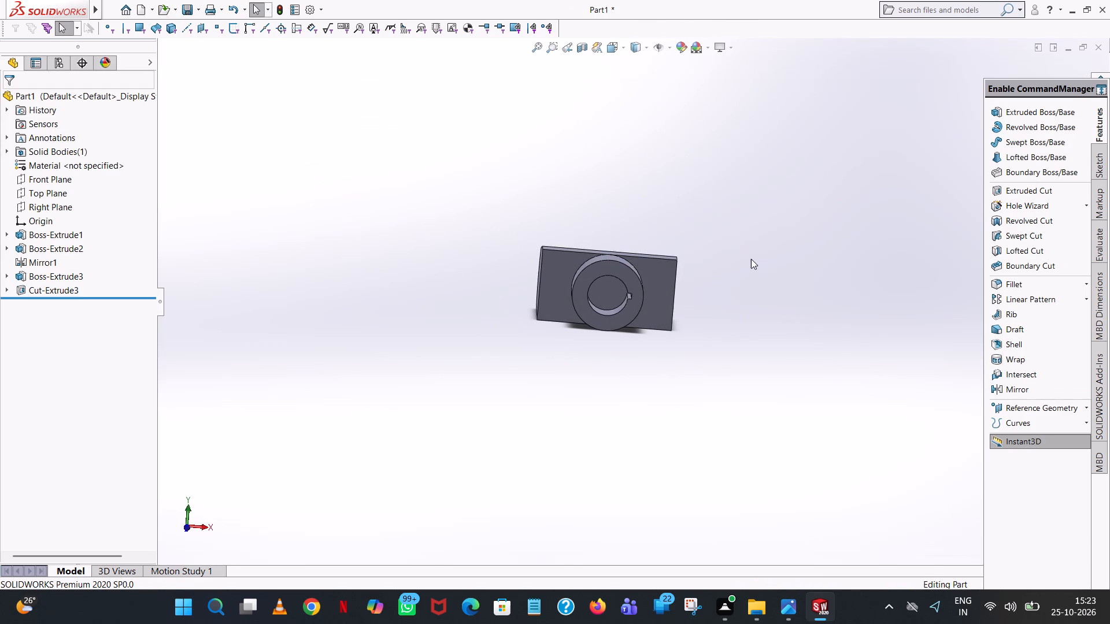
pyautogui.moveTo(727, 269); pyautogui.dragTo(590, 262, button='middle')
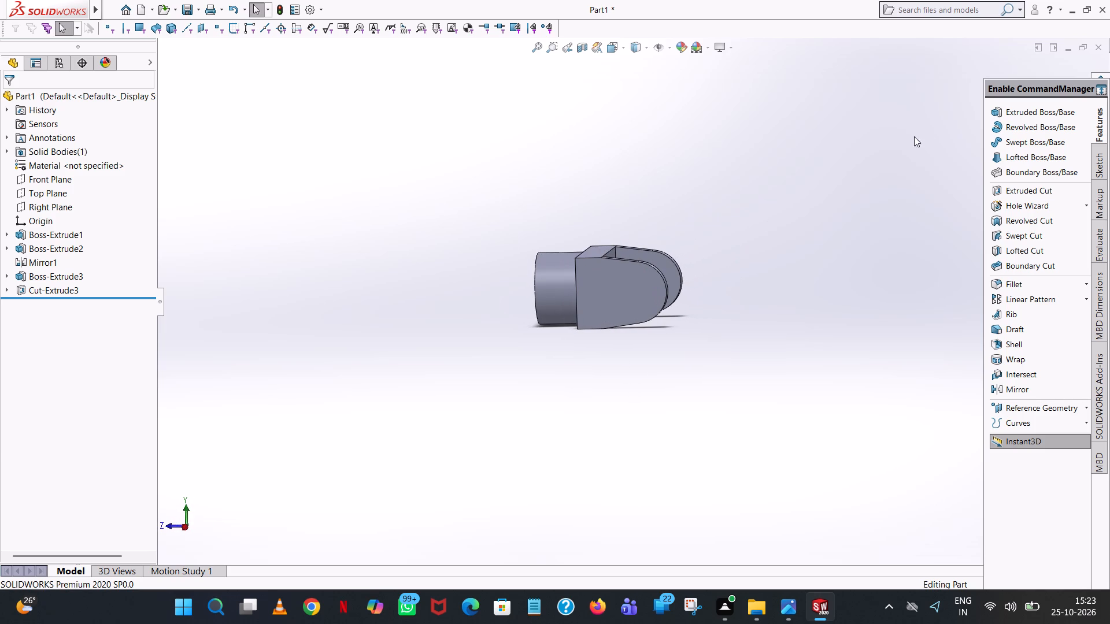
pyautogui.click(1046, 187)
pyautogui.click(643, 280)
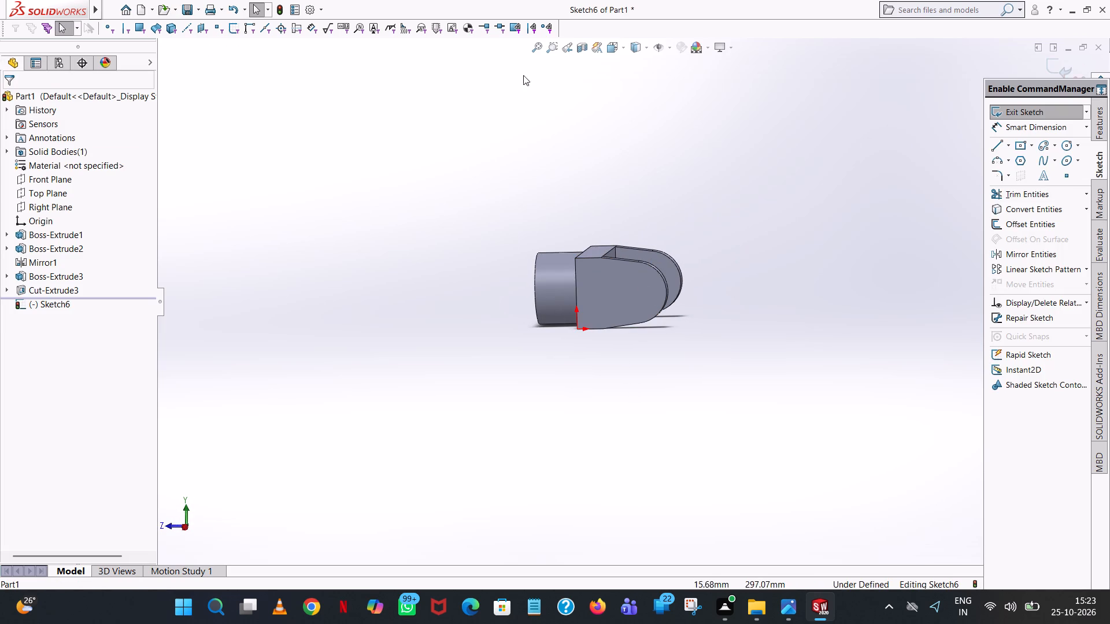
pyautogui.click(624, 45)
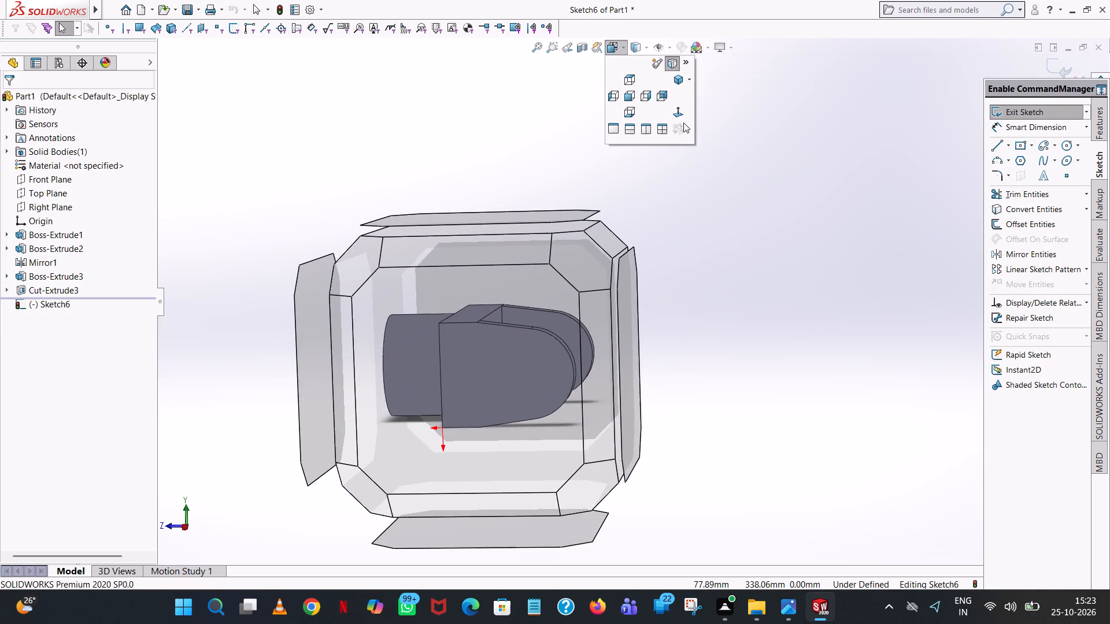
pyautogui.click(679, 112)
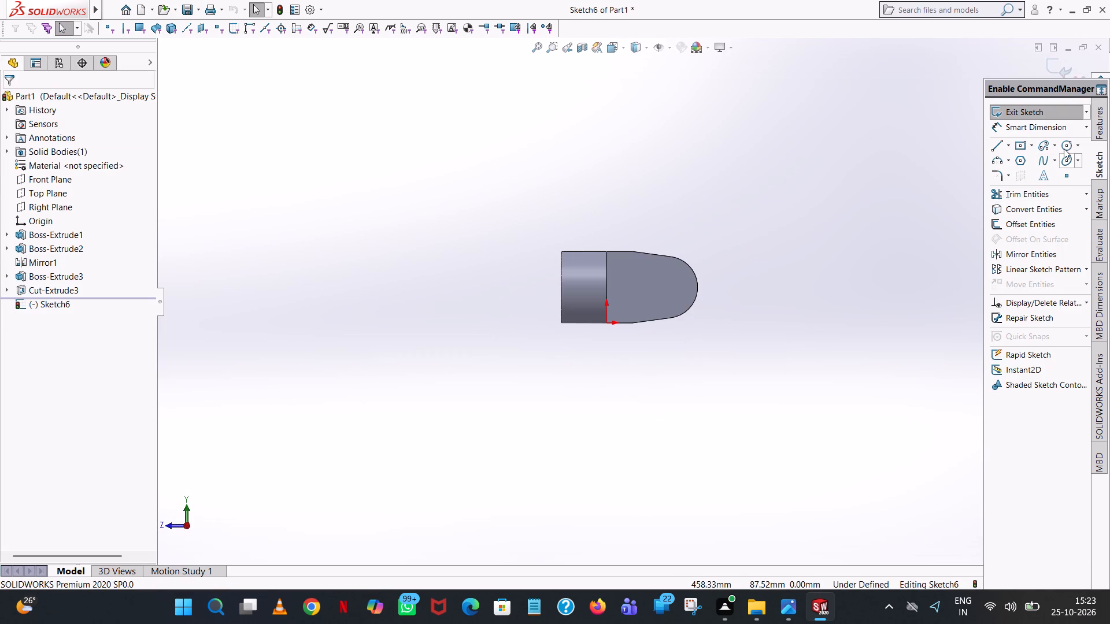
pyautogui.click(1065, 144)
pyautogui.scroll(-5, 701, 291)
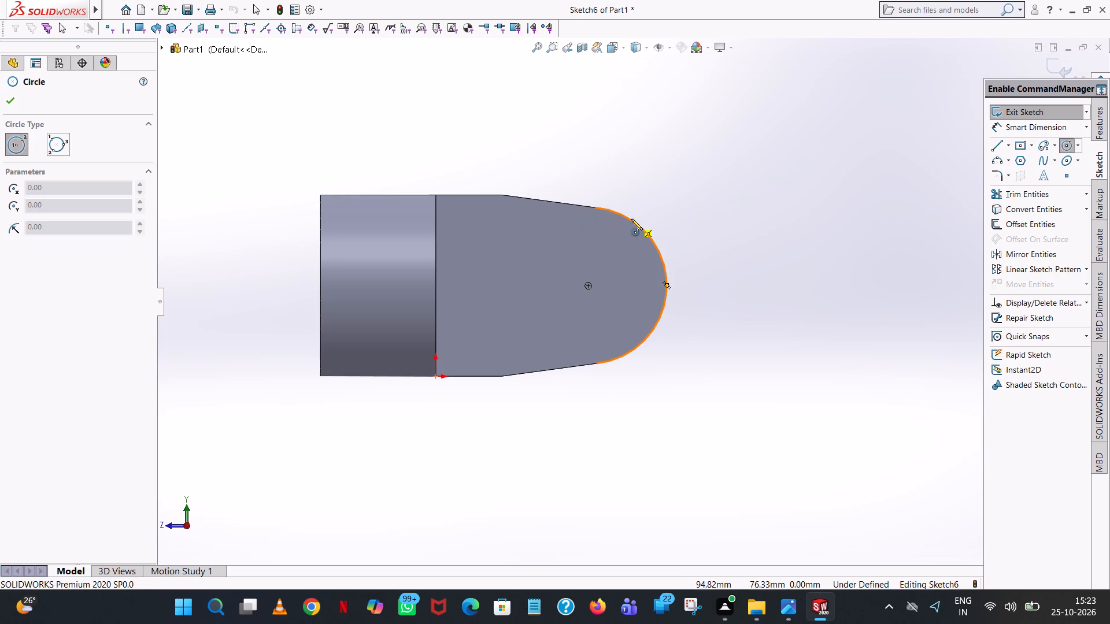
pyautogui.click(589, 285)
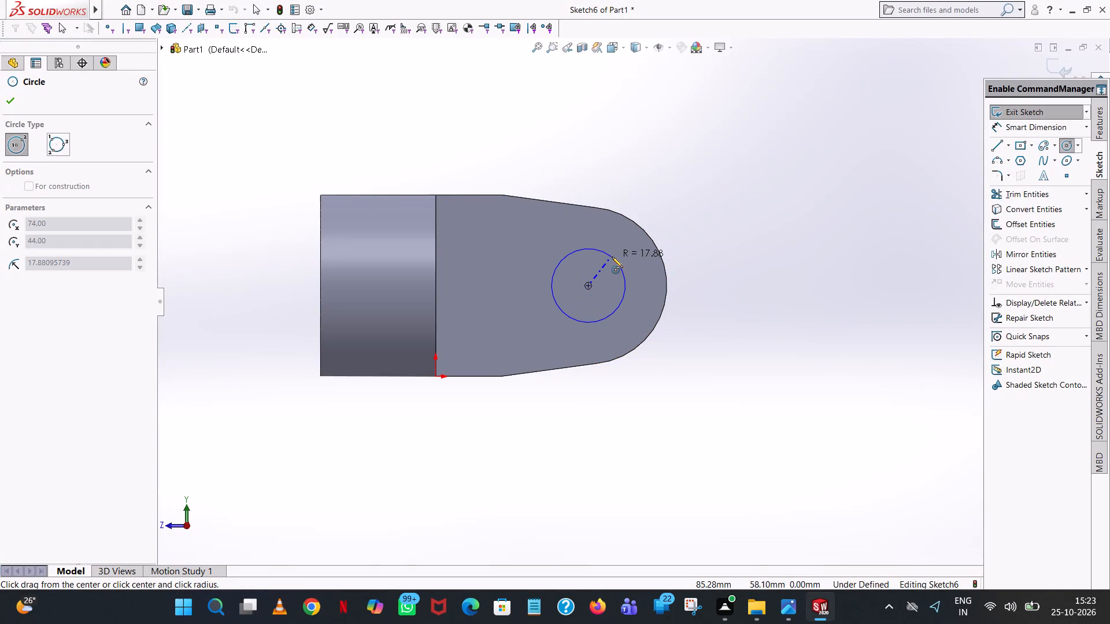
pyautogui.click(612, 257)
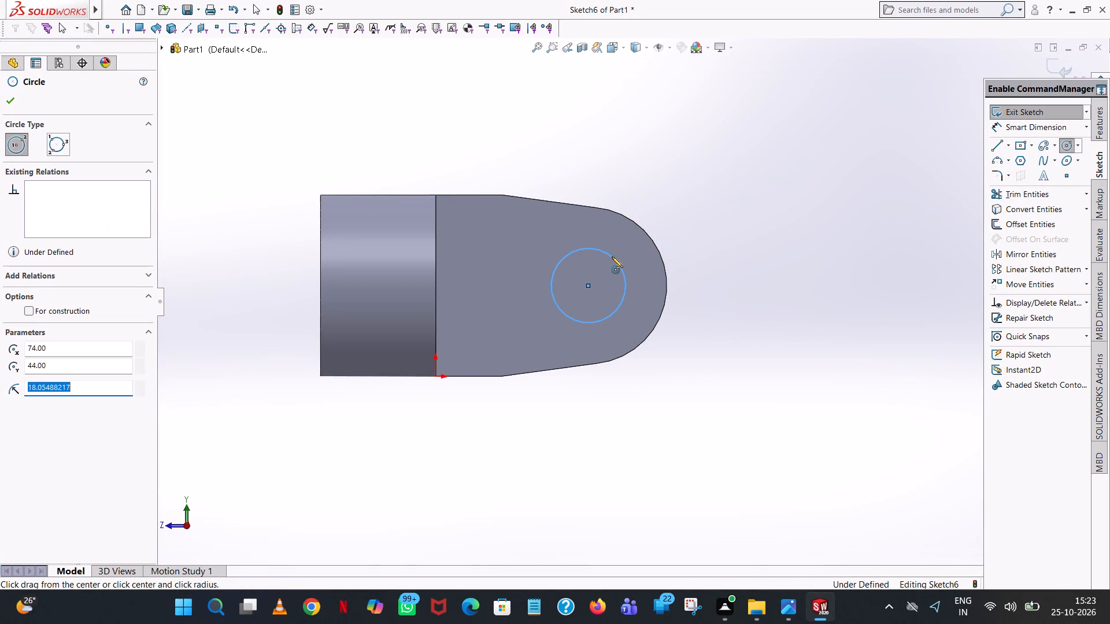
pyautogui.write('16')
pyautogui.press('Return')
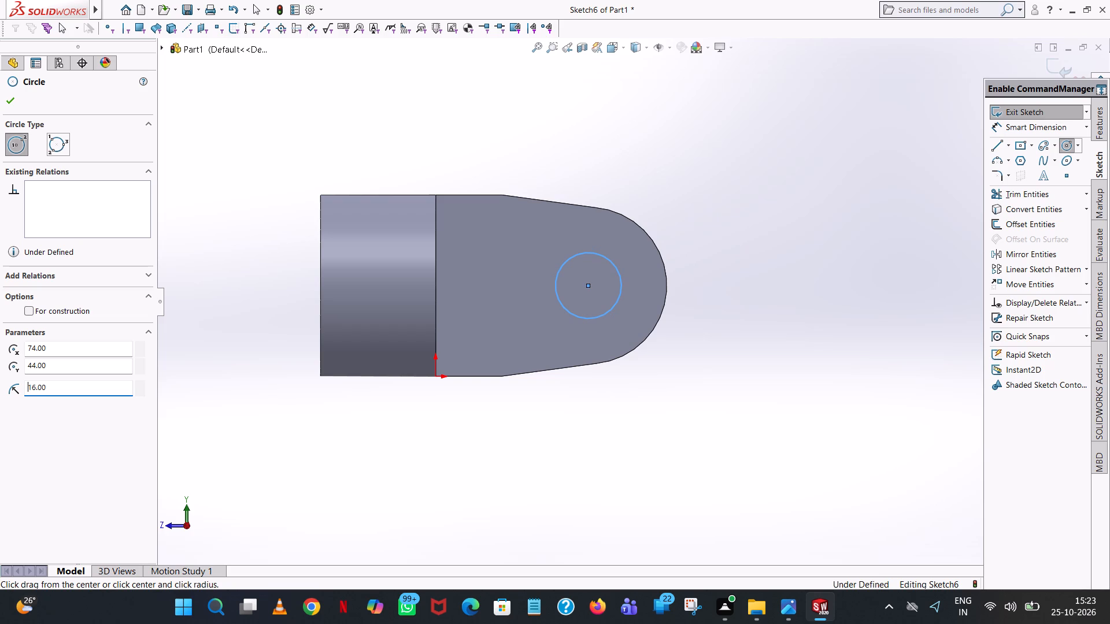
pyautogui.rightClick(612, 257)
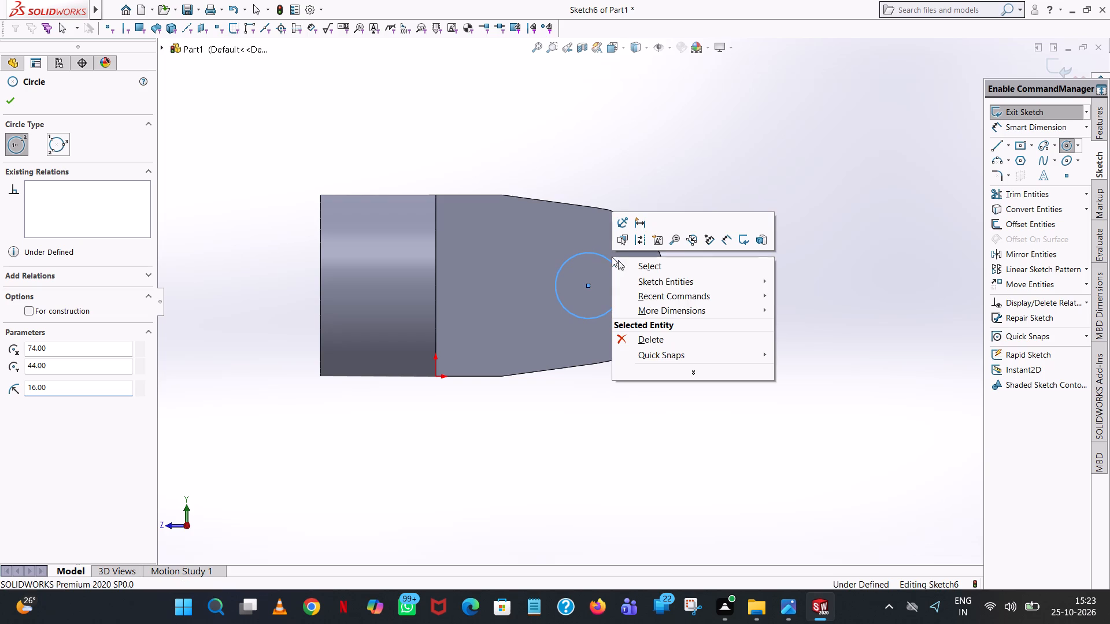
pyautogui.click(654, 276)
pyautogui.click(658, 266)
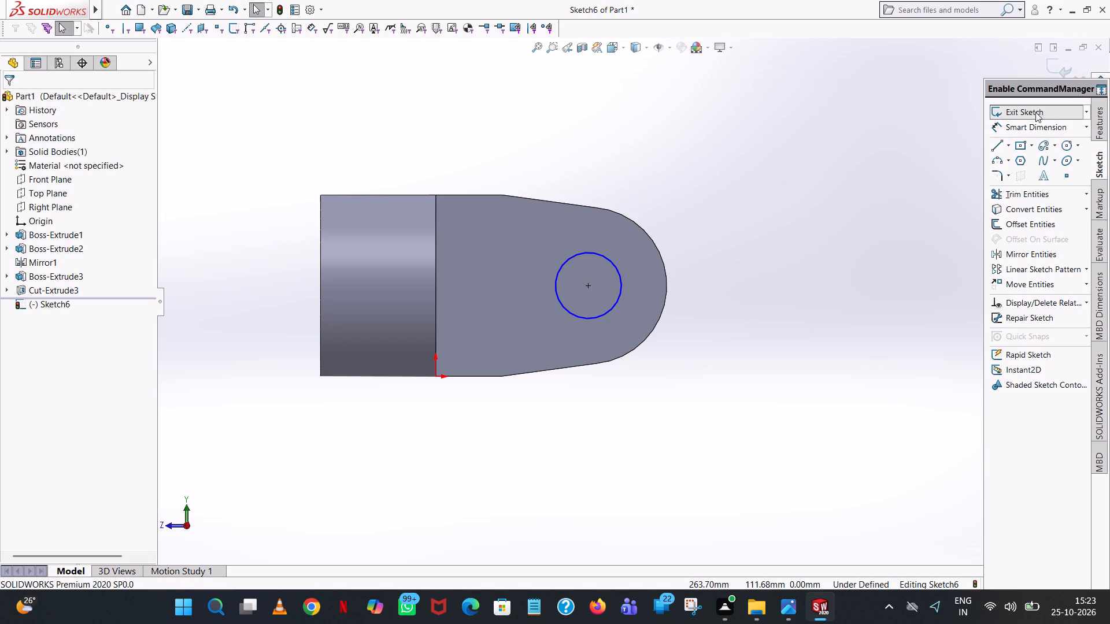
# Dimension the lug circle's diameter at 32 mm.
pyautogui.click(1040, 120)
pyautogui.click(613, 266)
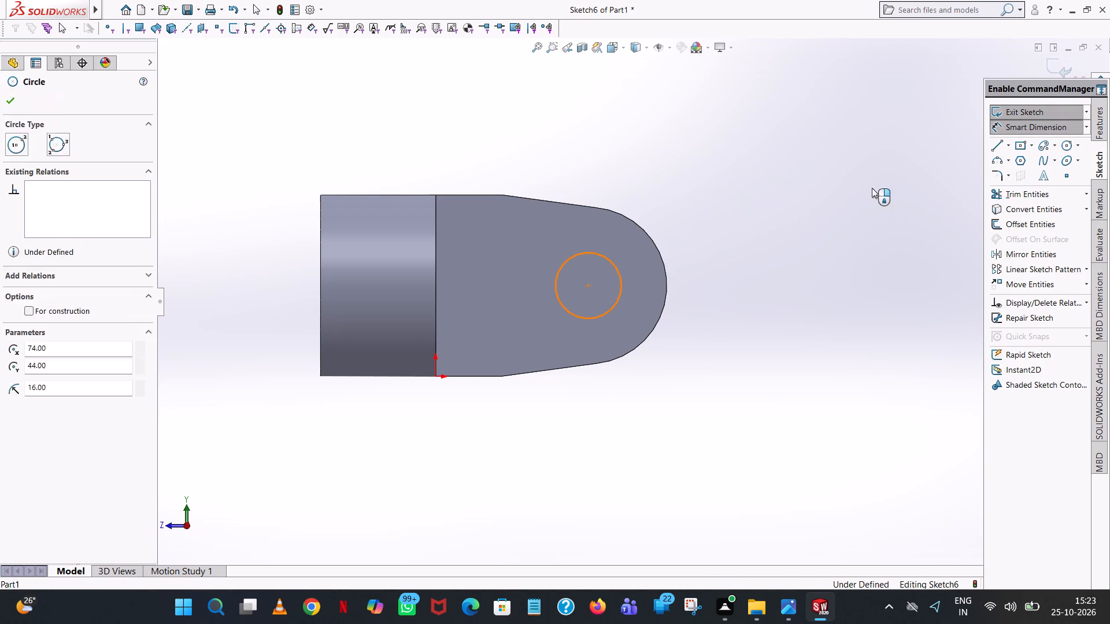
pyautogui.click(872, 188)
pyautogui.click(829, 172)
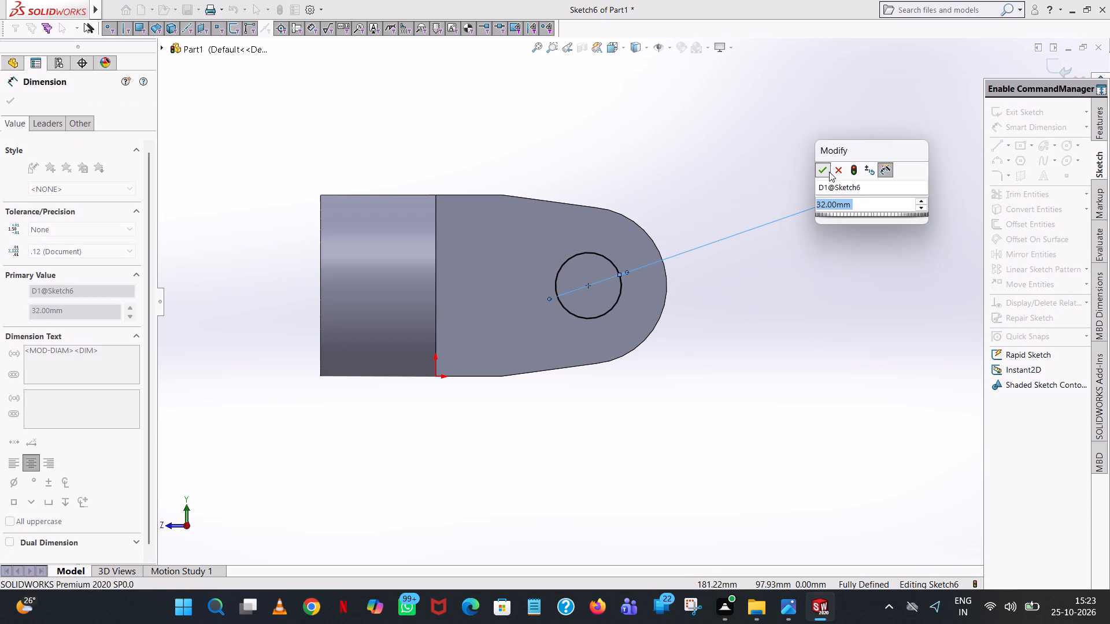
pyautogui.click(668, 221)
# Cut-extrude the 32 mm circle to a blind depth of 255 mm so the hole passes through both lugs.
pyautogui.scroll(1, 673, 220)
pyautogui.moveTo(673, 223); pyautogui.dragTo(589, 333, button='middle')
pyautogui.scroll(1, 589, 333)
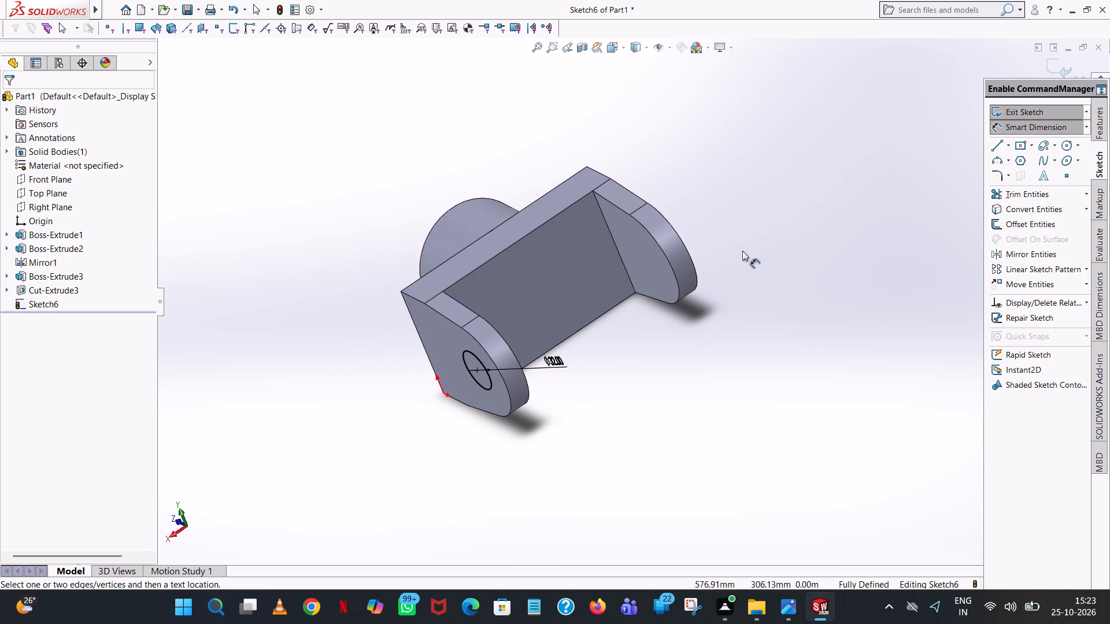
pyautogui.click(1104, 129)
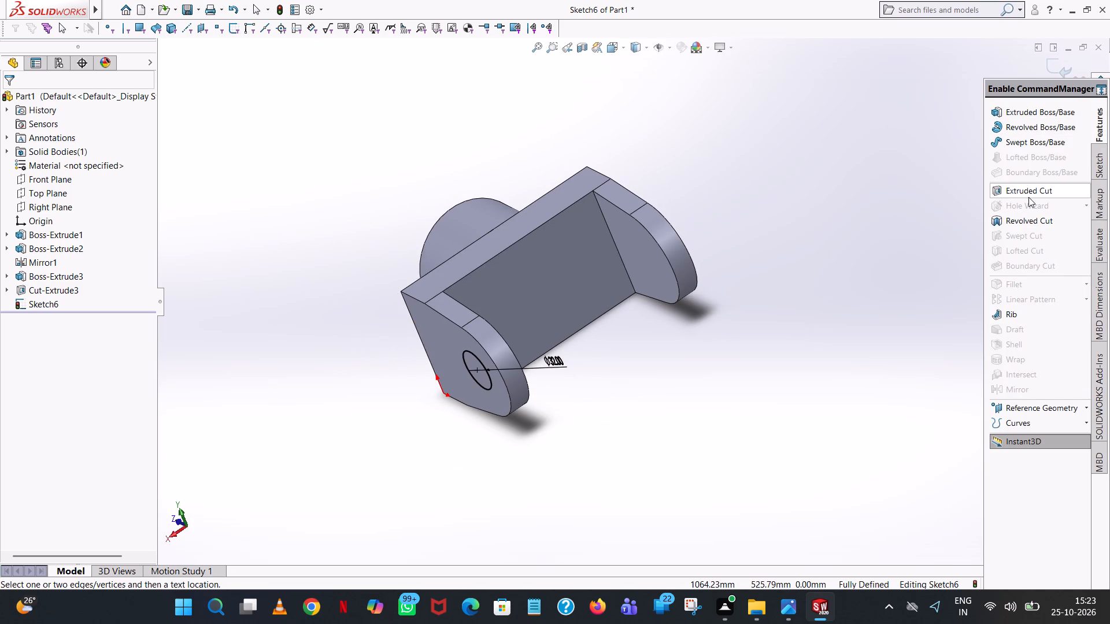
pyautogui.click(1028, 197)
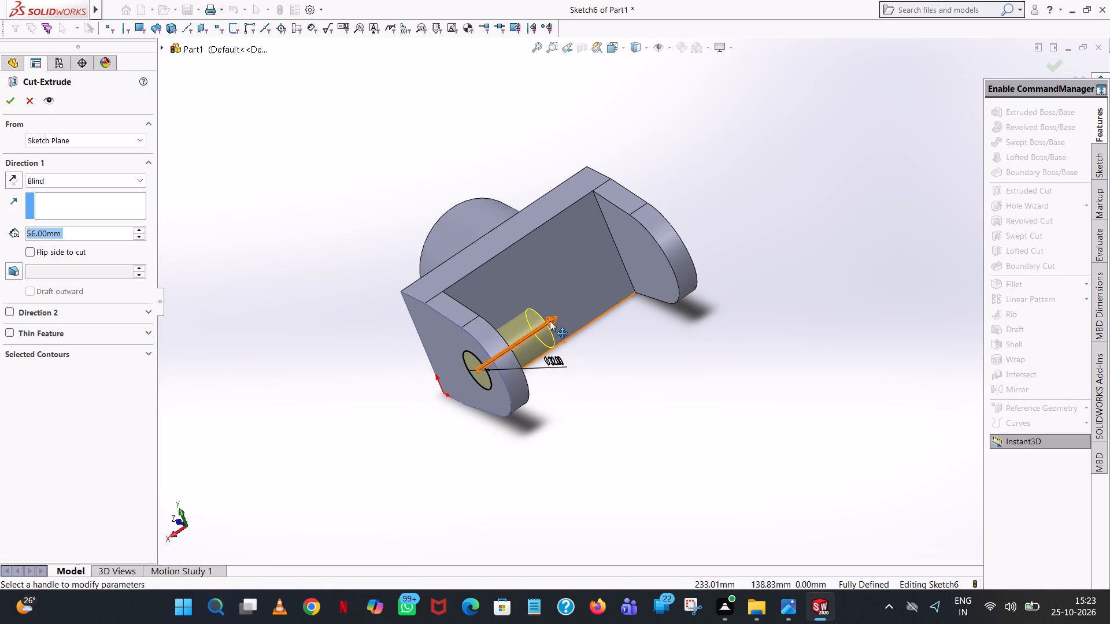
pyautogui.moveTo(550, 321); pyautogui.dragTo(775, 207)
pyautogui.click(13, 96)
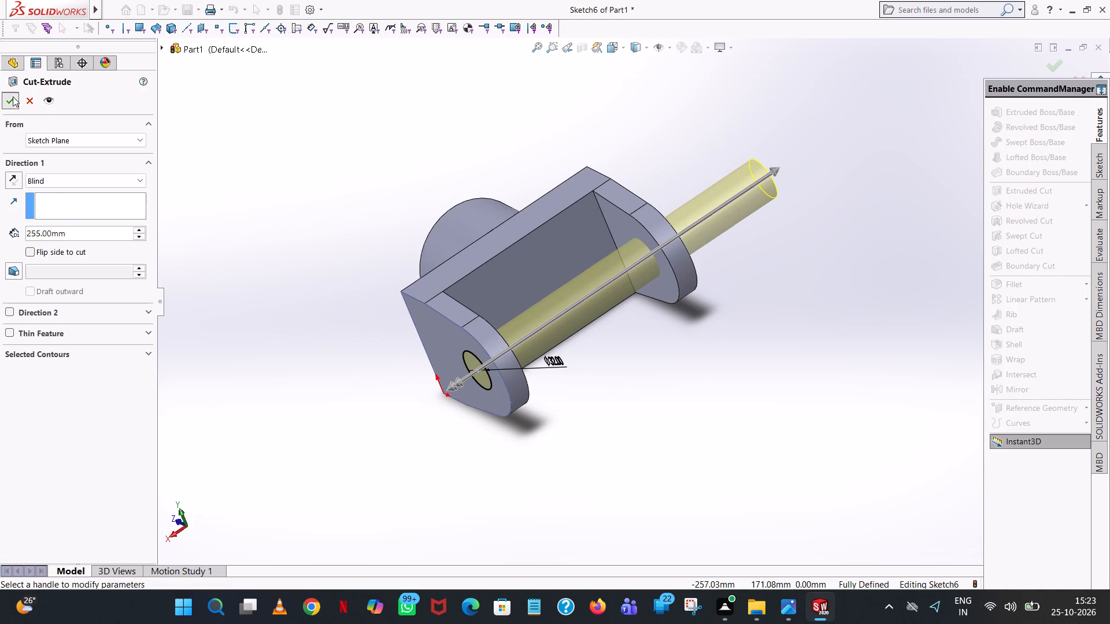
pyautogui.click(617, 94)
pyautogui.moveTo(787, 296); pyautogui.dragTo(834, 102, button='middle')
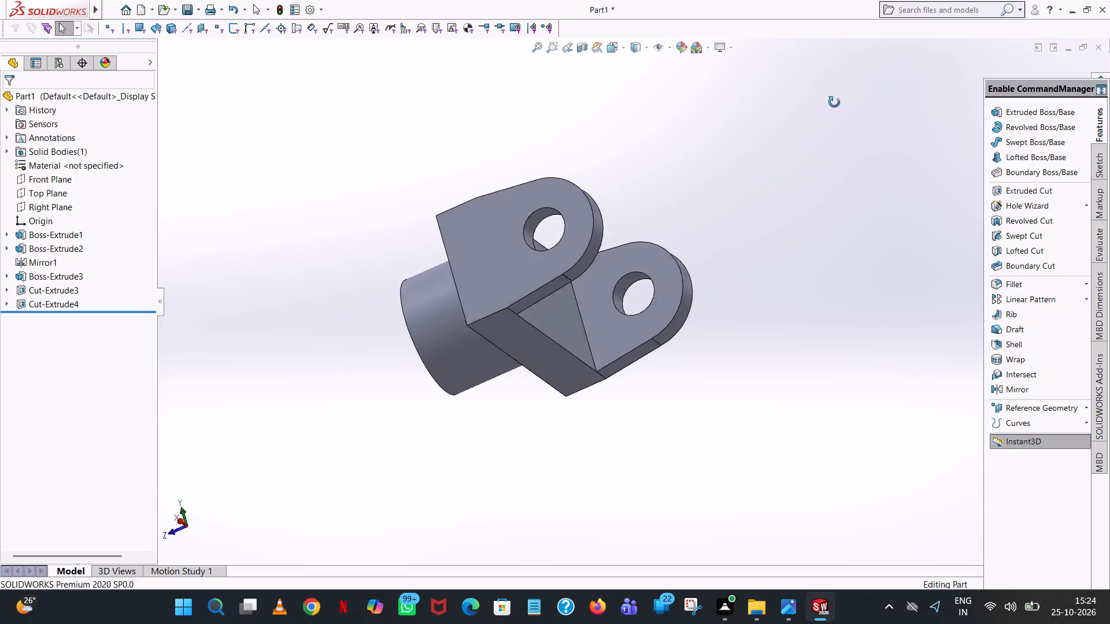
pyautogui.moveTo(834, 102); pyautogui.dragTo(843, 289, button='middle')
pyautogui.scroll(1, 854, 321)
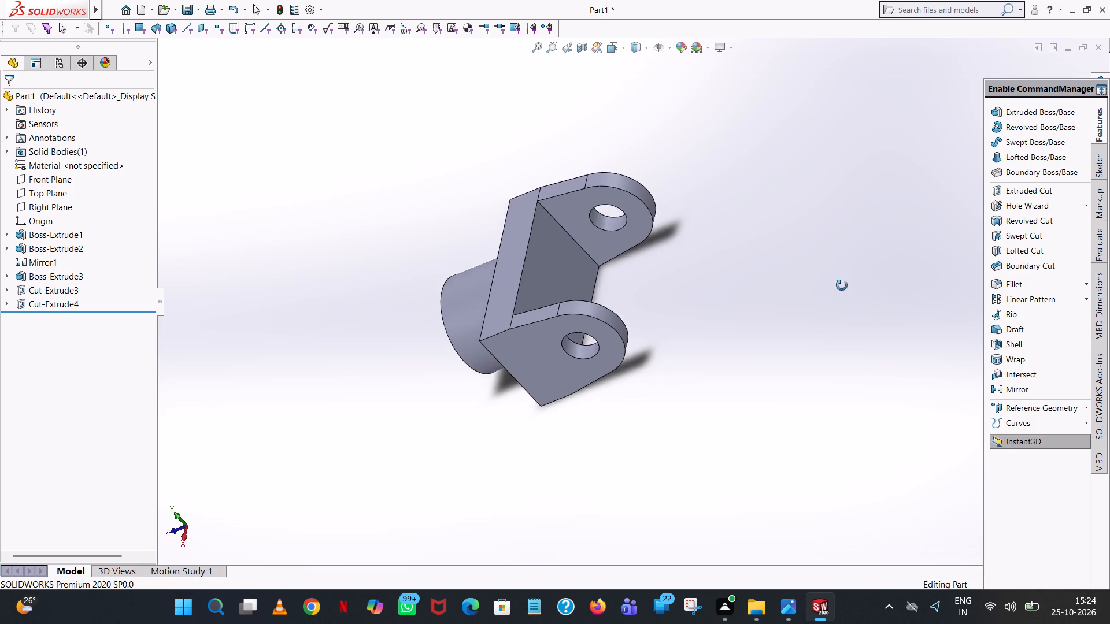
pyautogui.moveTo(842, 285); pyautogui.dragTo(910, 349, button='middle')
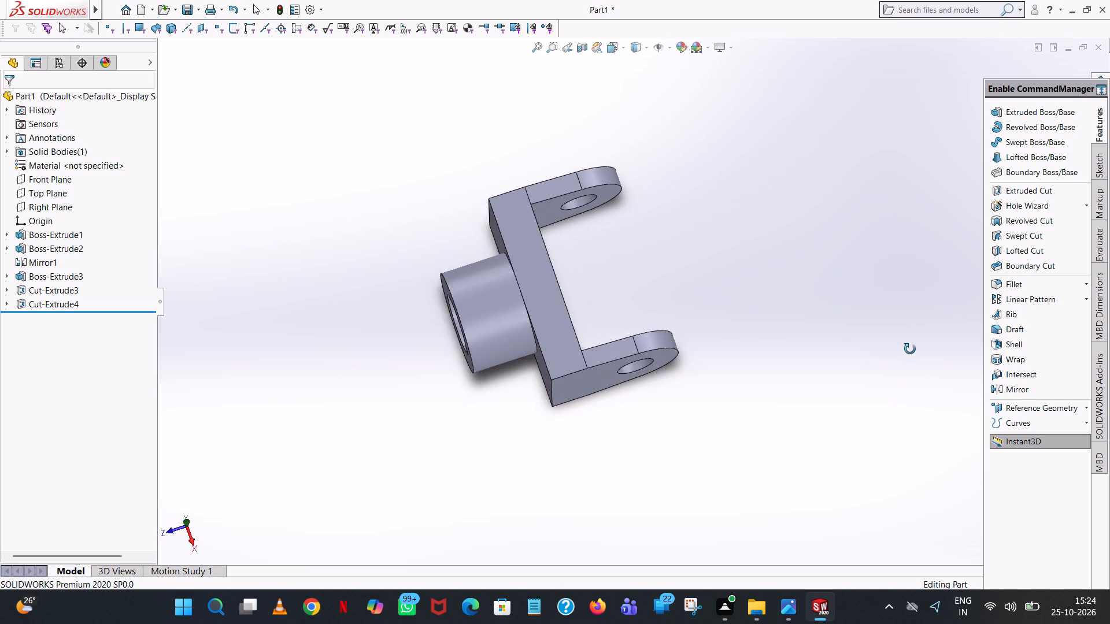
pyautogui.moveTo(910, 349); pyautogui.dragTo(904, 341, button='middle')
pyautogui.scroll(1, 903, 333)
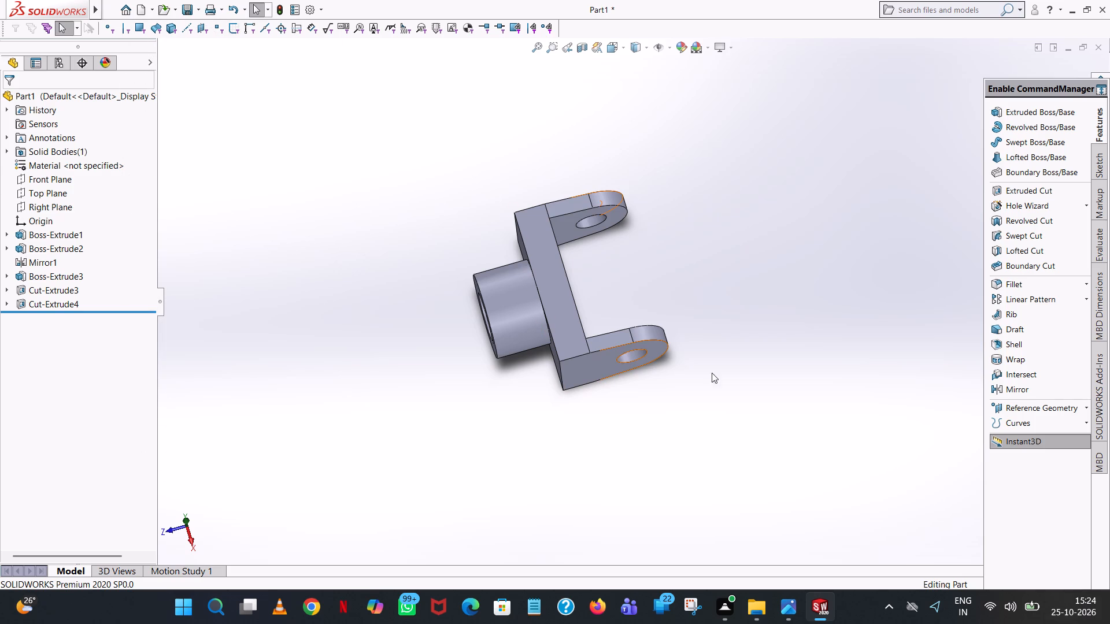
# Save the part as "forks" in the hookes joint folder inside the assembly folder on drive D.
pyautogui.click(186, 8)
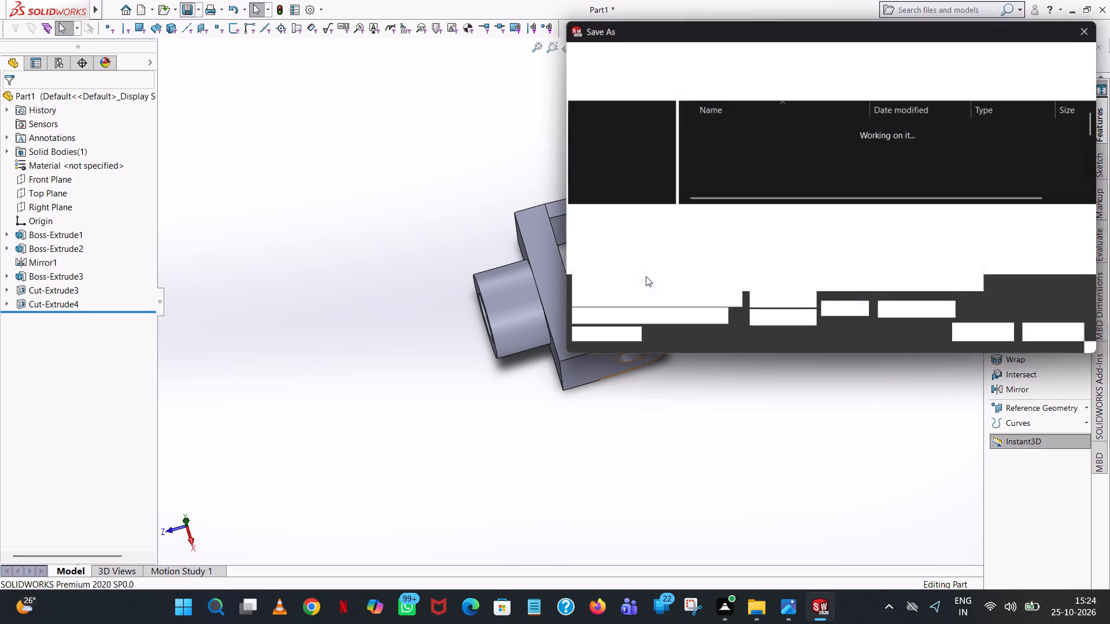
pyautogui.click(638, 61)
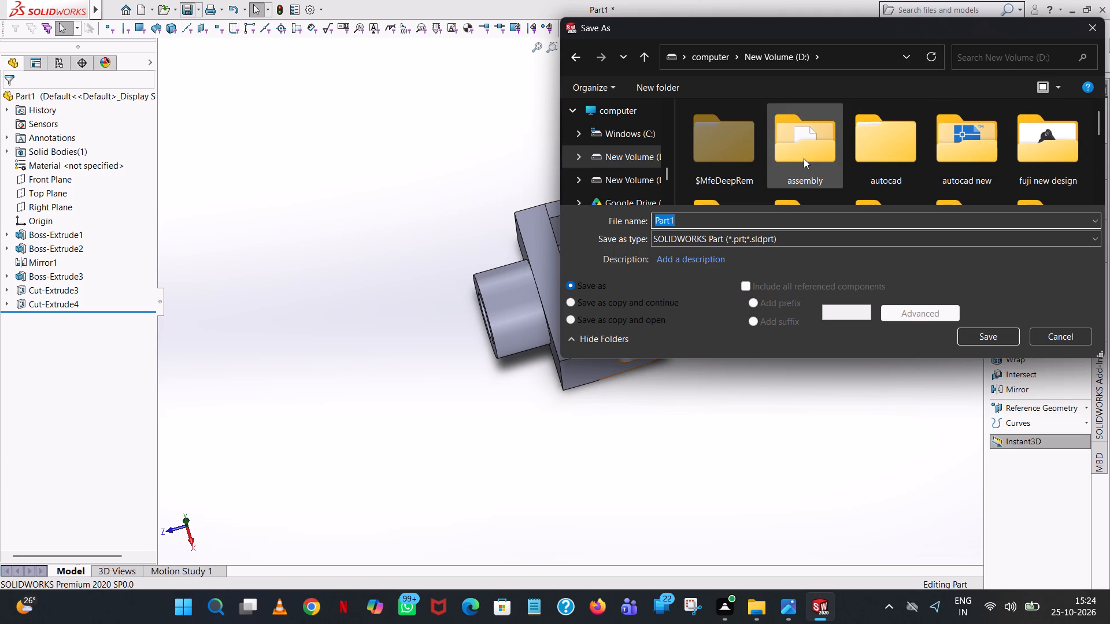
pyautogui.doubleClick(804, 158)
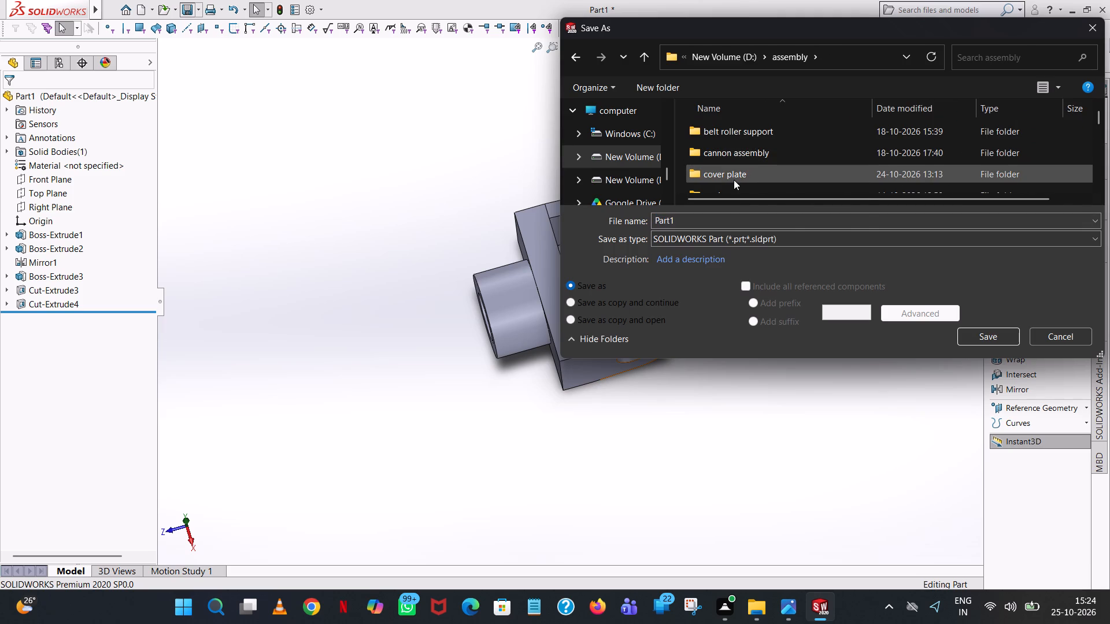
pyautogui.scroll(-1, 734, 180)
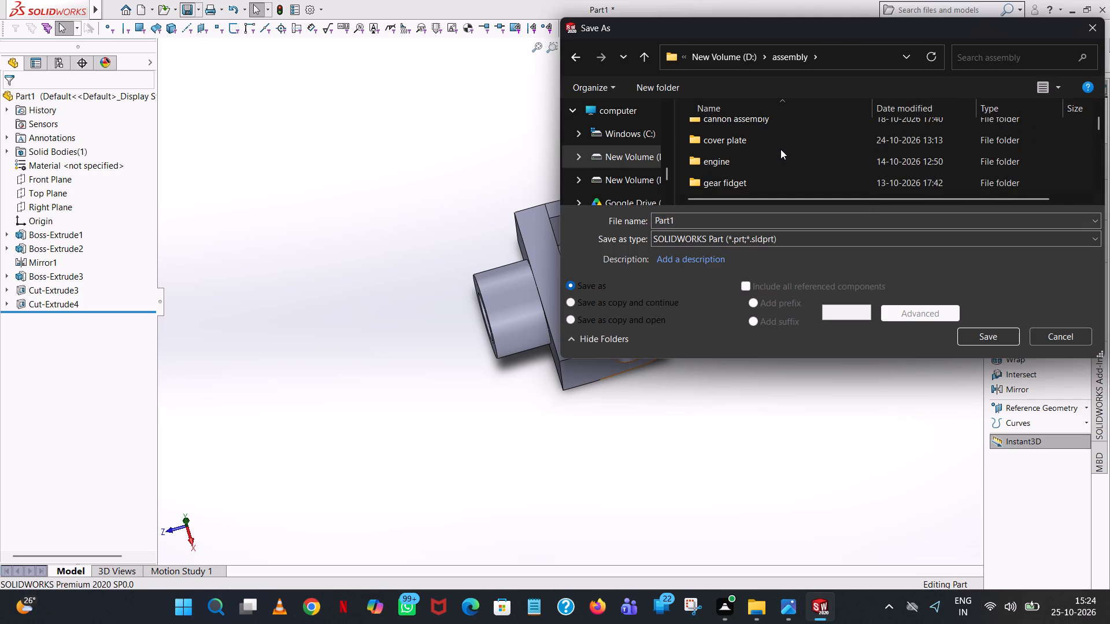
pyautogui.scroll(-2, 780, 149)
pyautogui.doubleClick(743, 132)
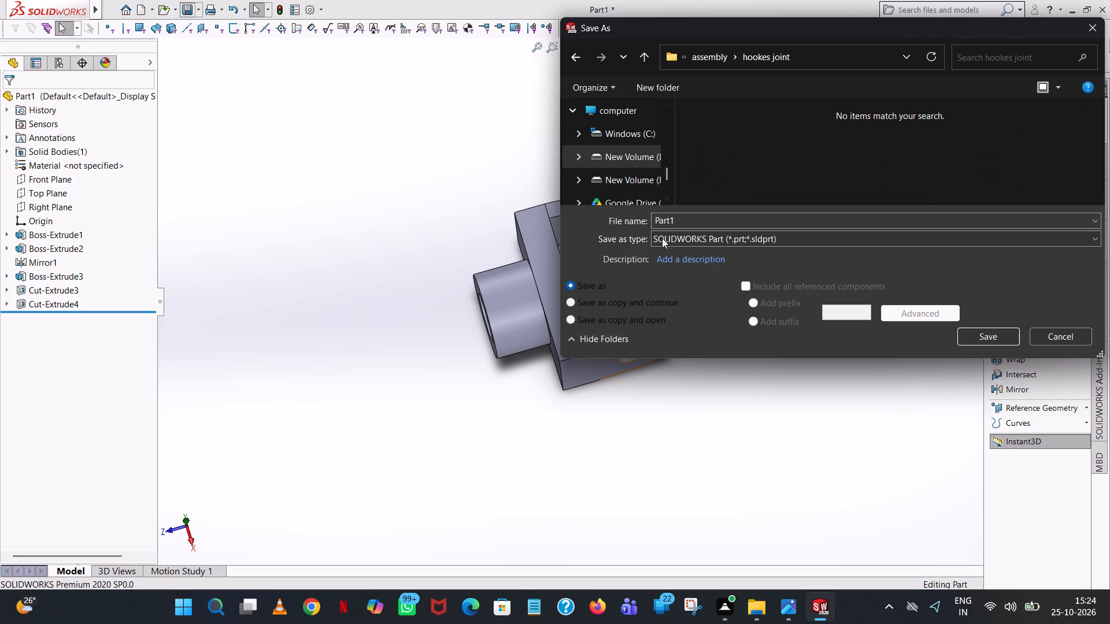
pyautogui.doubleClick(717, 217)
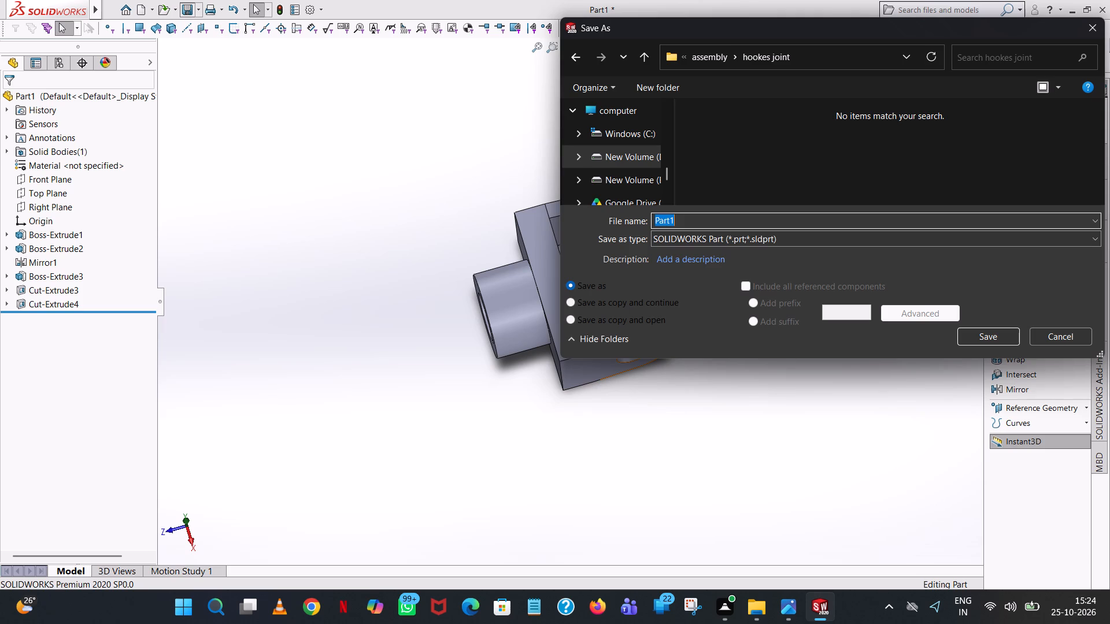
pyautogui.write('forks')
pyautogui.click(1007, 335)
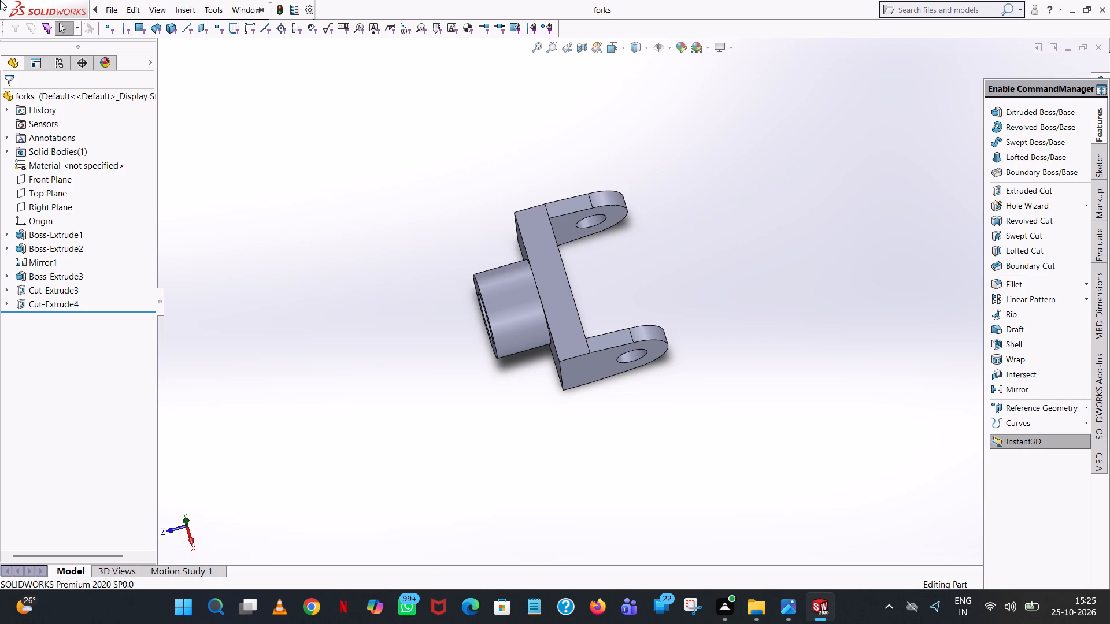
# Save the fork as an Adobe Portable Document Format (PDF) file named "forks" in the hookes joint folder.
pyautogui.click(200, 2)
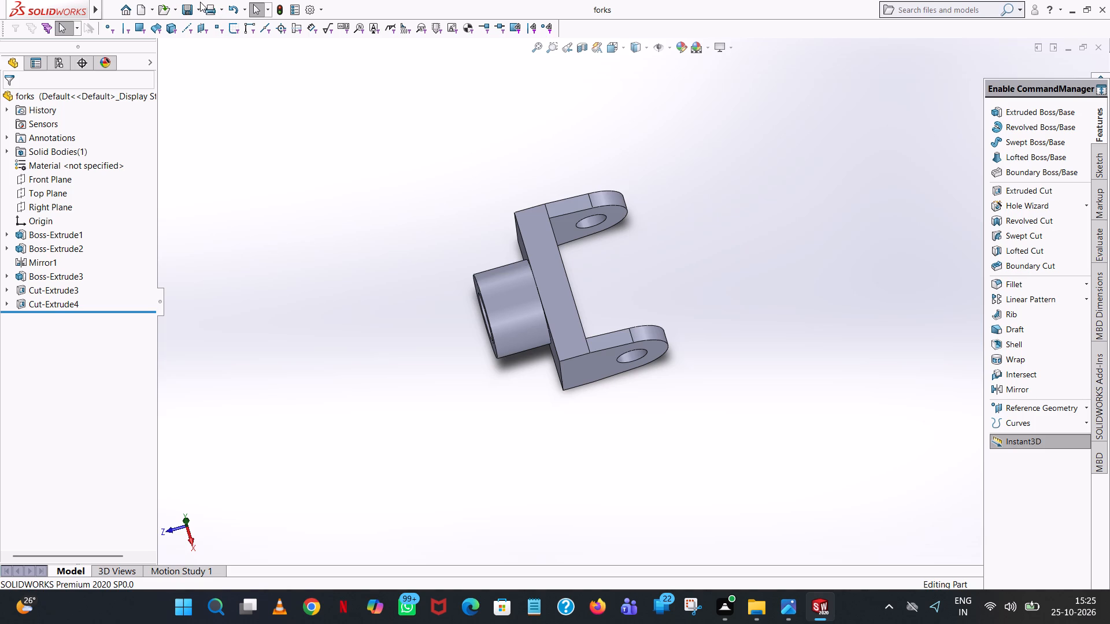
pyautogui.click(197, 9)
pyautogui.click(208, 36)
pyautogui.click(761, 242)
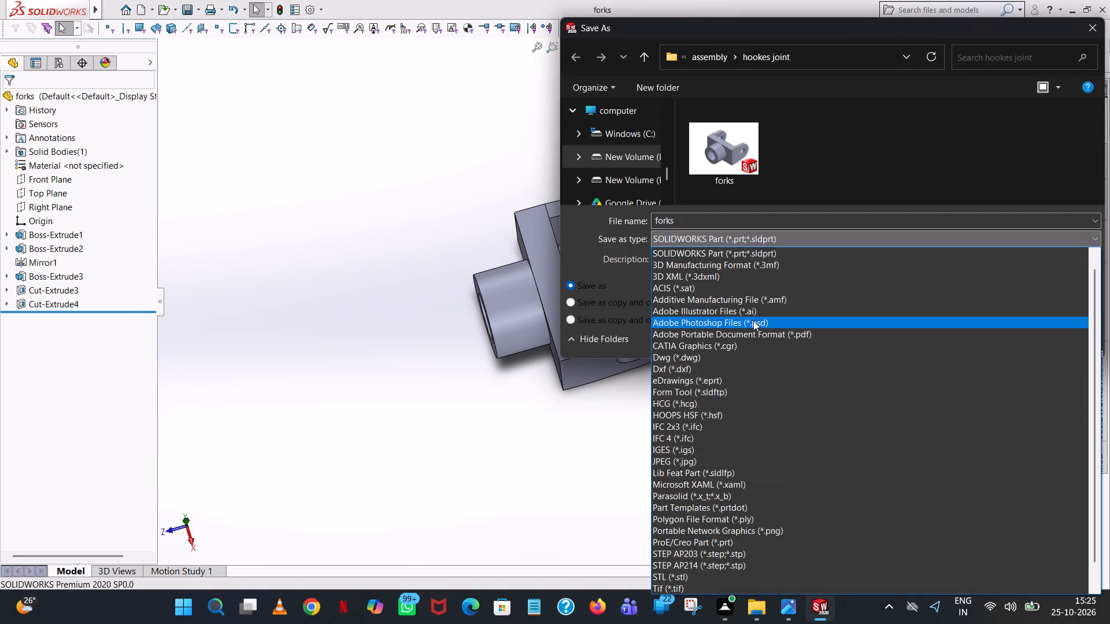
pyautogui.click(752, 330)
pyautogui.click(1002, 361)
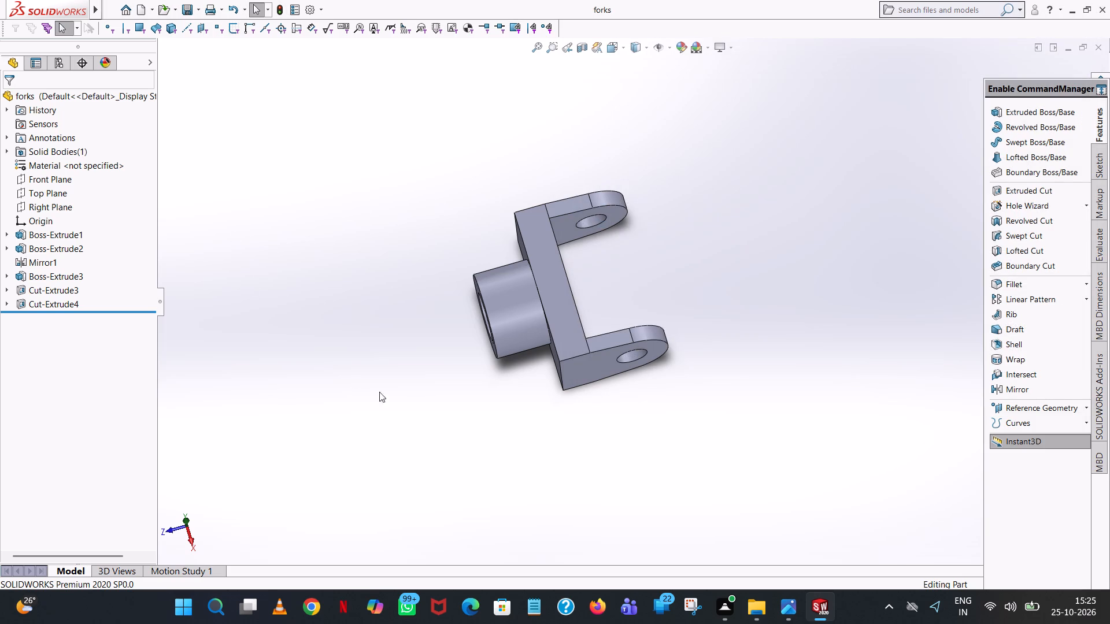
# Create a new part document.
pyautogui.click(141, 12)
pyautogui.doubleClick(270, 299)
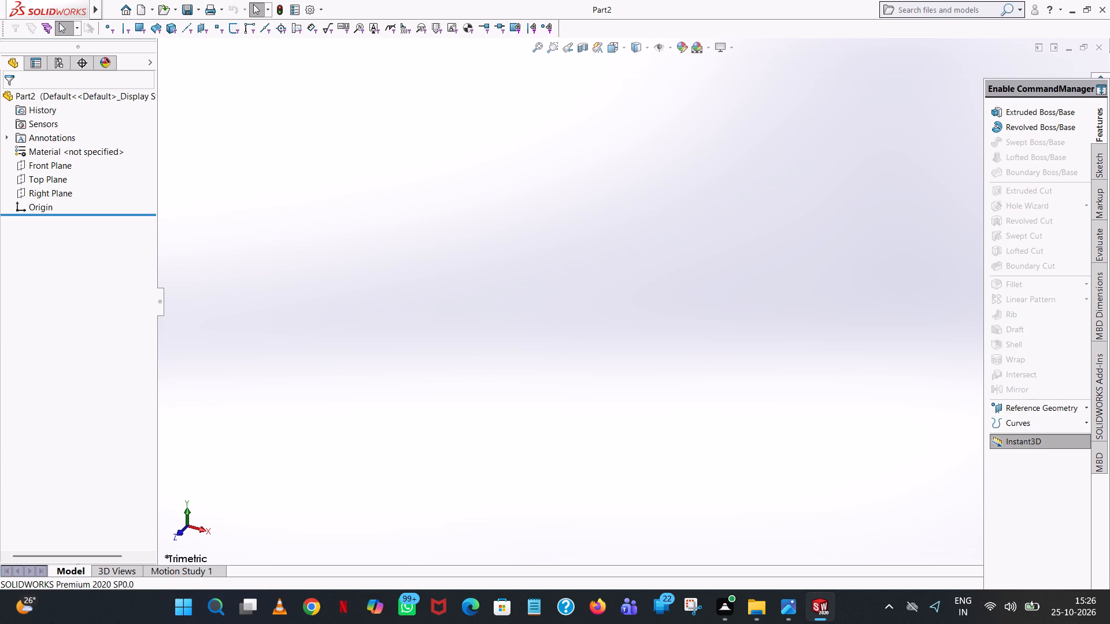
# On the Top Plane, sketch a circle of 25 mm radius centred on the origin.
pyautogui.moveTo(36, 595); pyautogui.dragTo(45, 580, button='right')
pyautogui.click(35, 169)
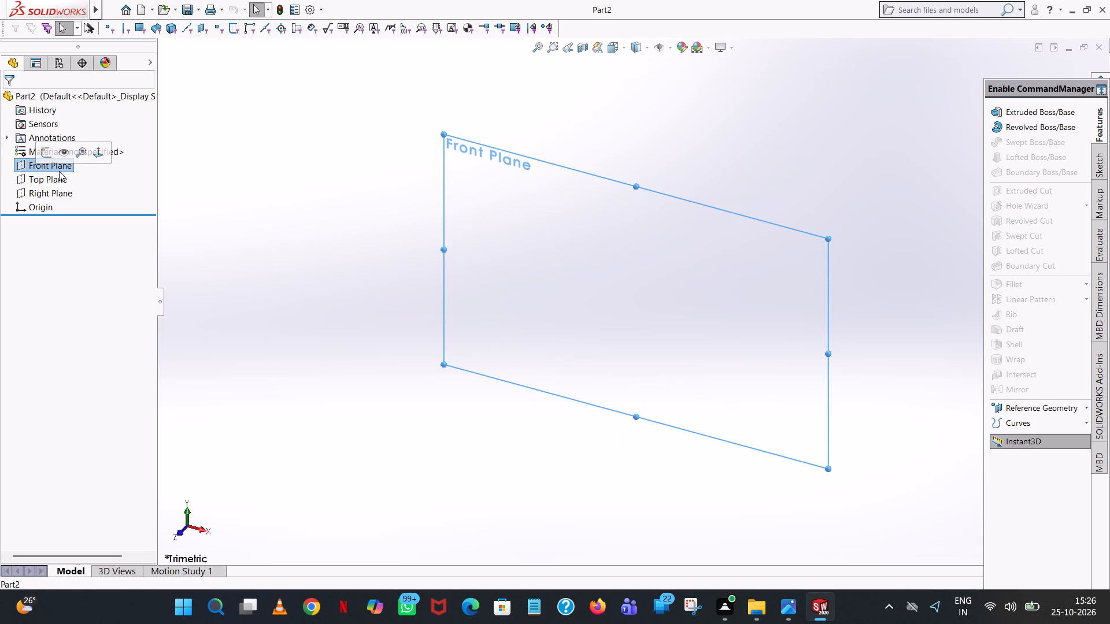
pyautogui.click(56, 177)
pyautogui.click(66, 154)
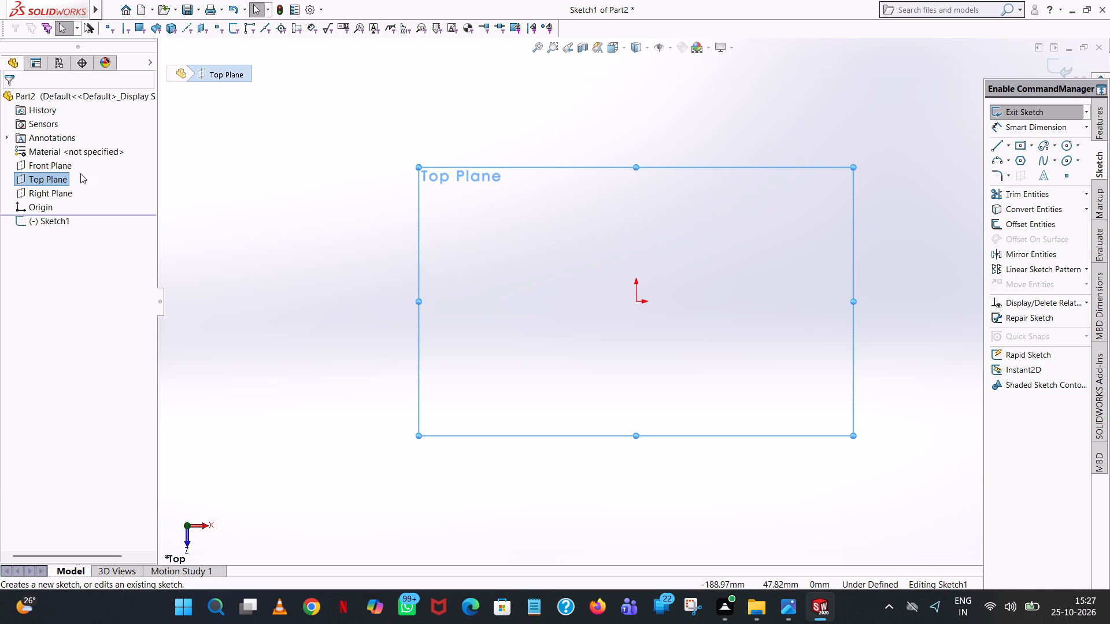
pyautogui.click(1071, 143)
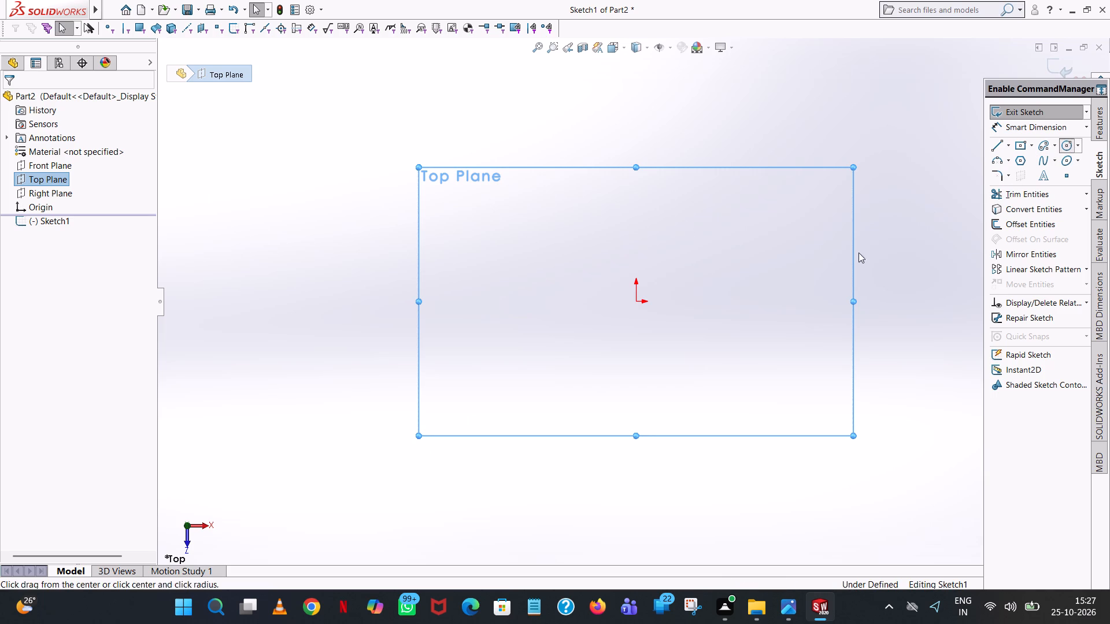
pyautogui.click(637, 302)
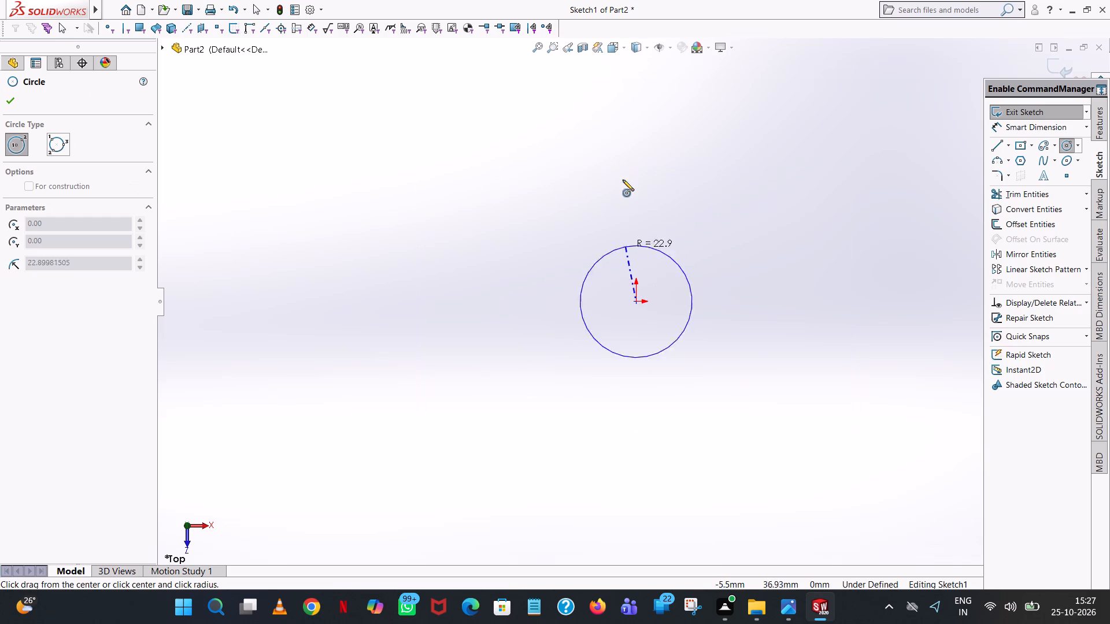
pyautogui.click(623, 172)
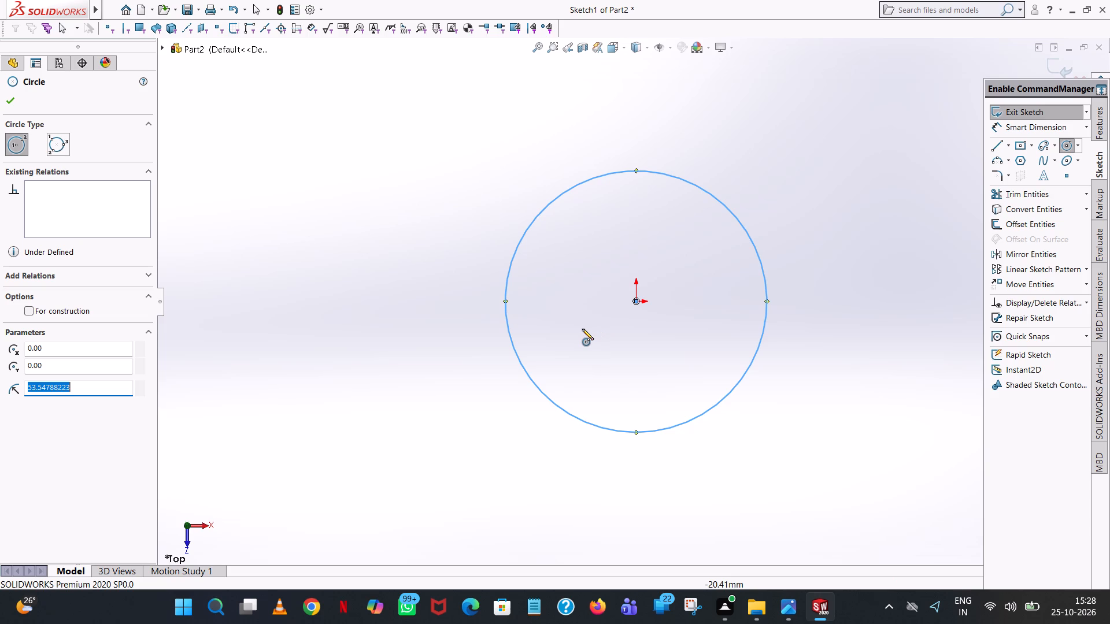
pyautogui.write('25')
pyautogui.press('Return')
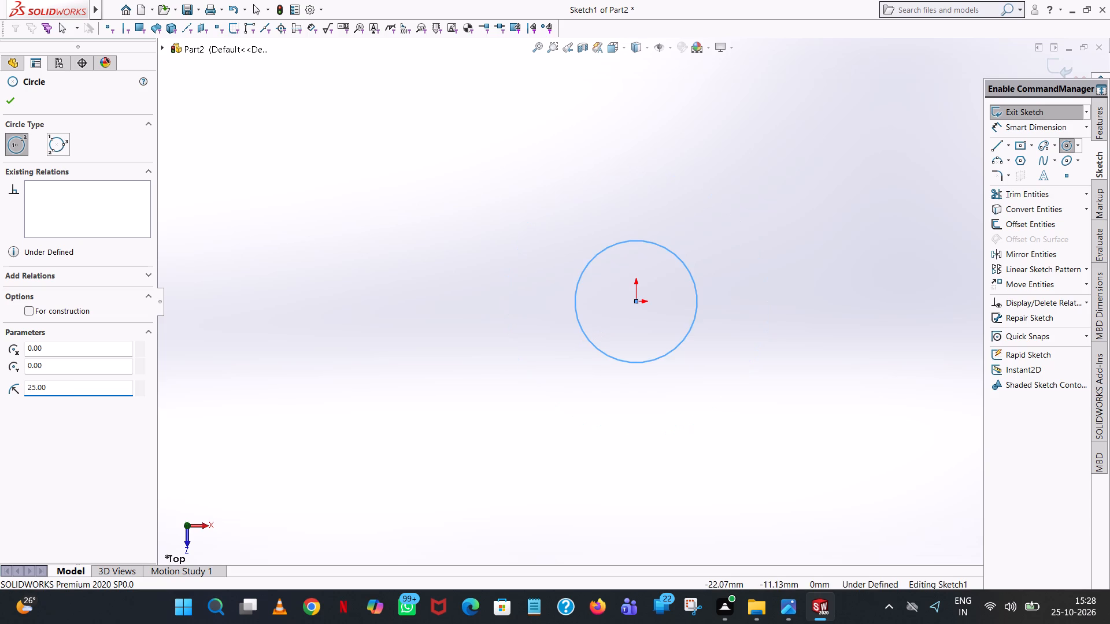
pyautogui.click(5, 97)
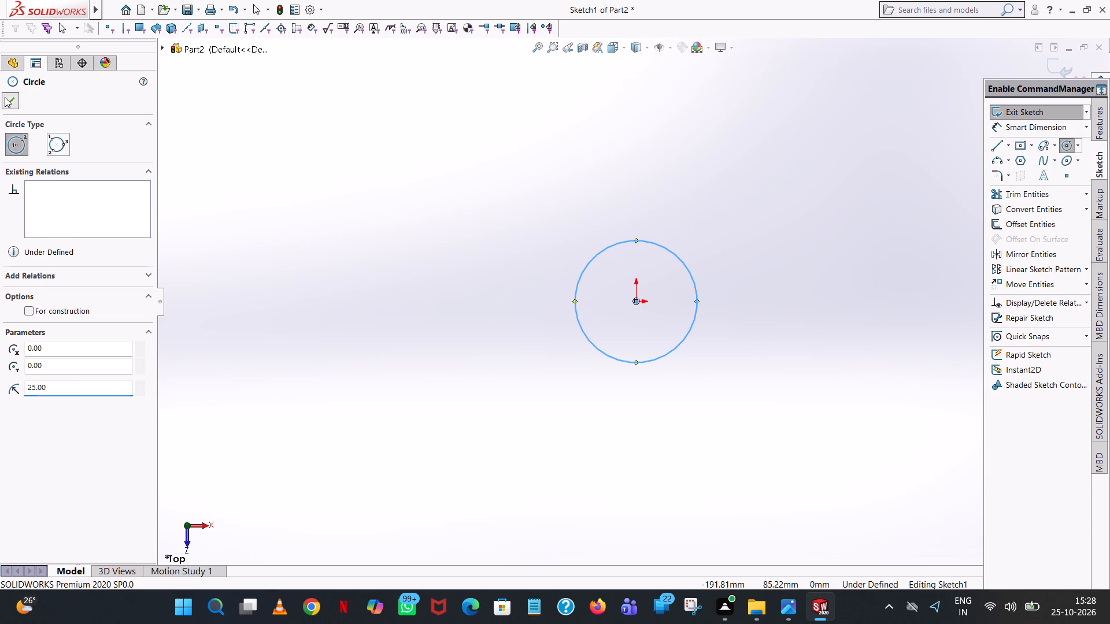
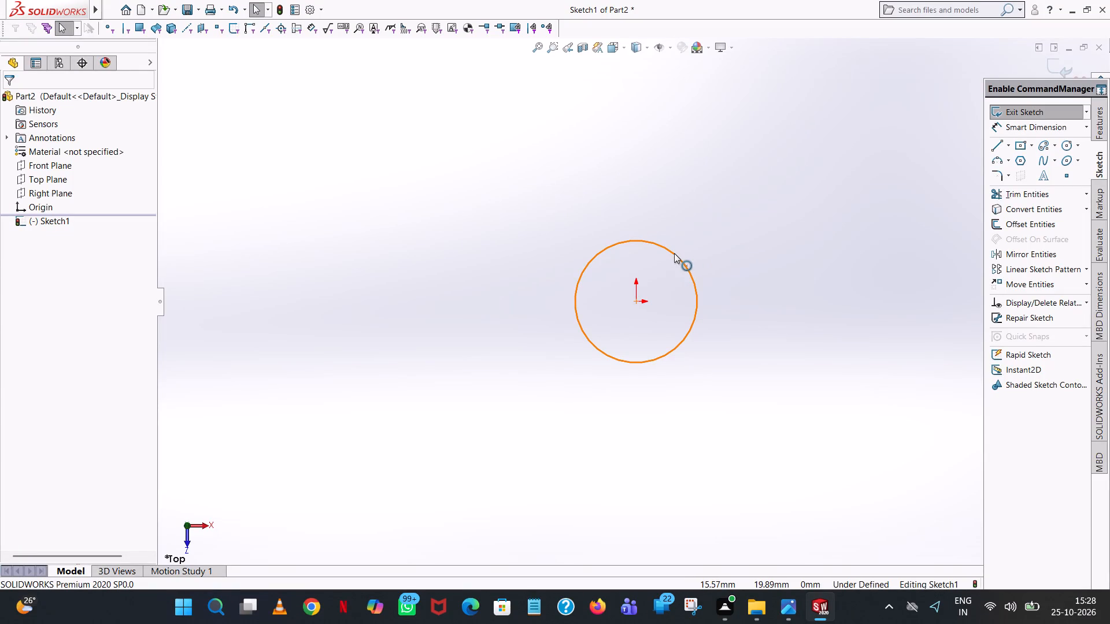
# Sketch a second circle of 16 mm radius centred on the origin, inside the existing circle.
pyautogui.click(615, 134)
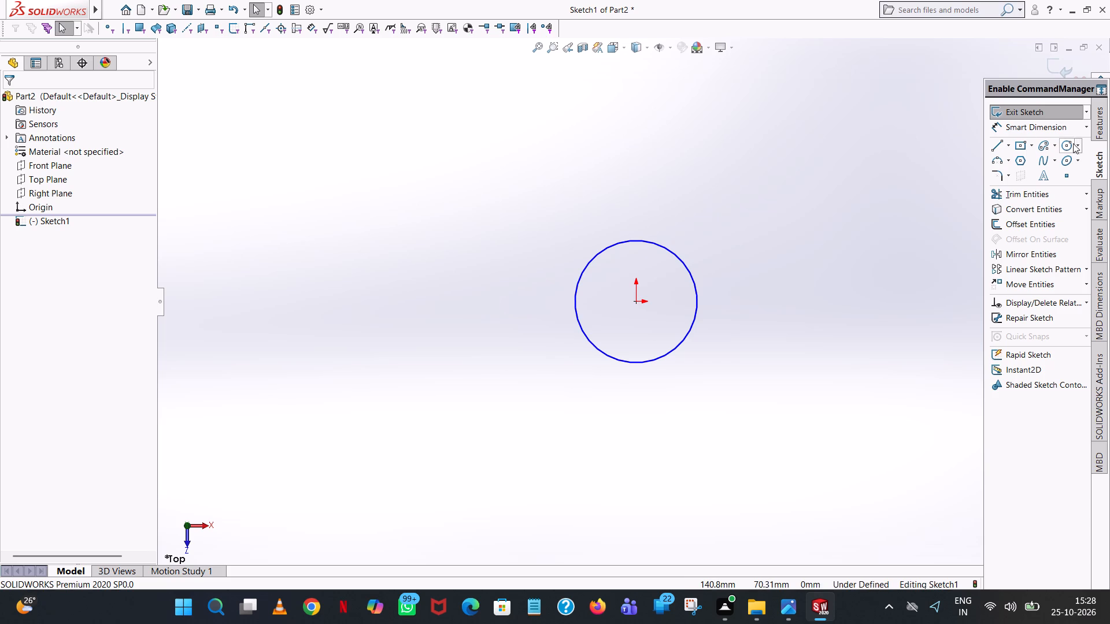
pyautogui.click(1065, 144)
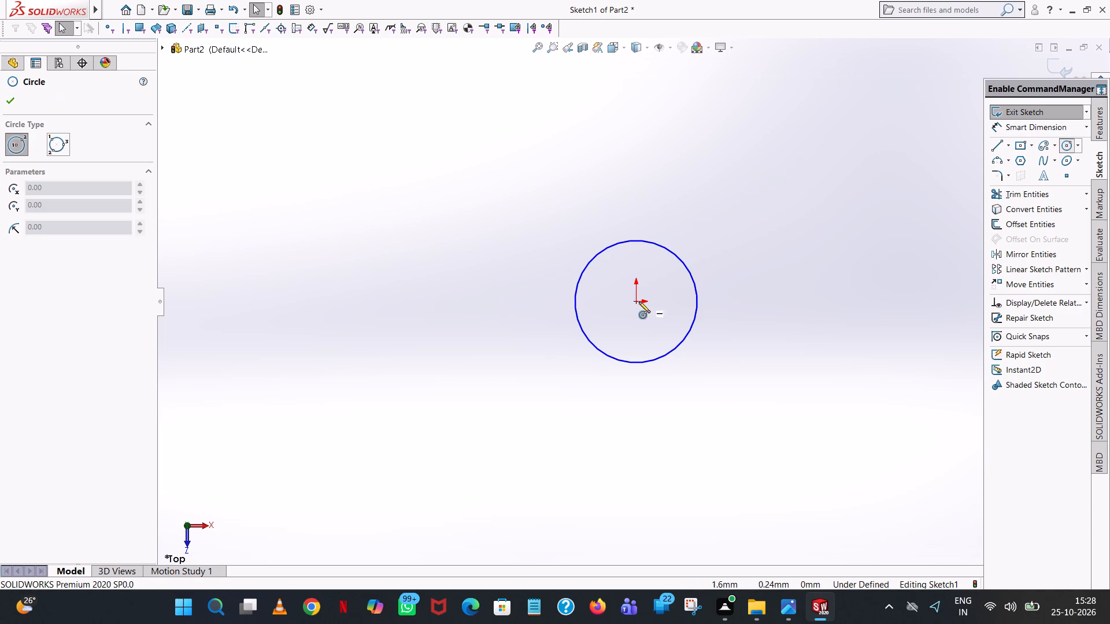
pyautogui.click(639, 302)
pyautogui.click(660, 269)
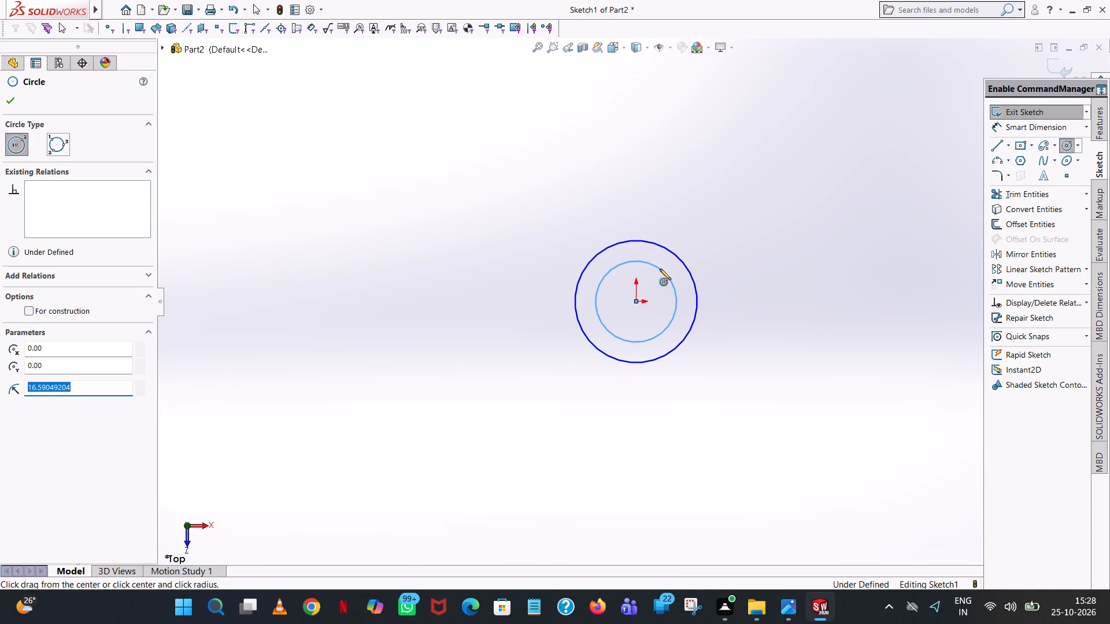
pyautogui.write('16')
pyautogui.press('Return')
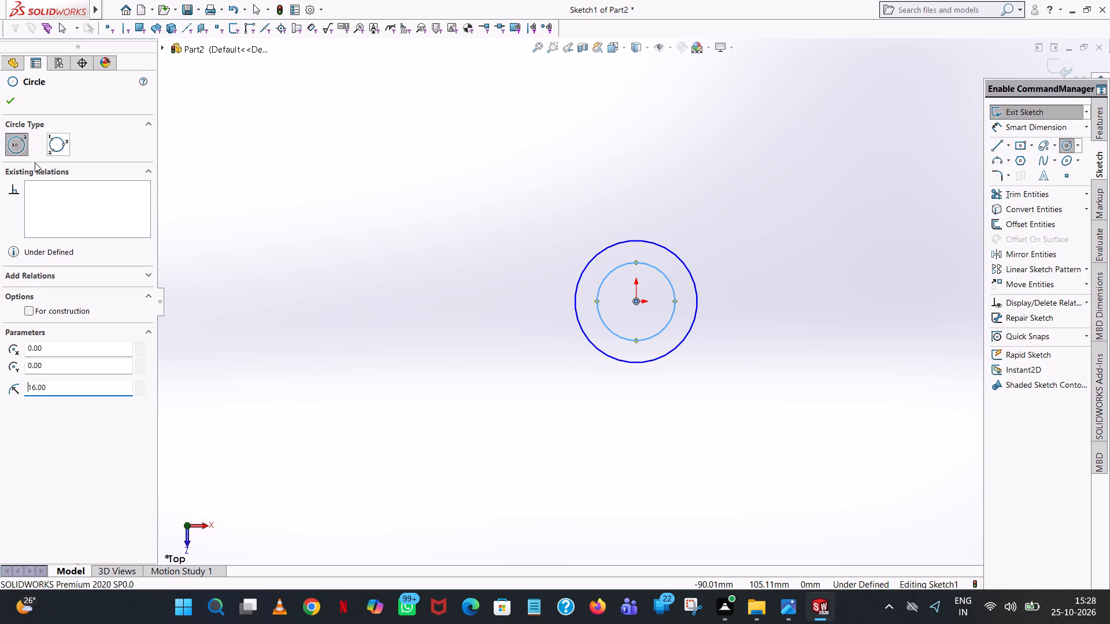
pyautogui.click(10, 107)
pyautogui.click(591, 207)
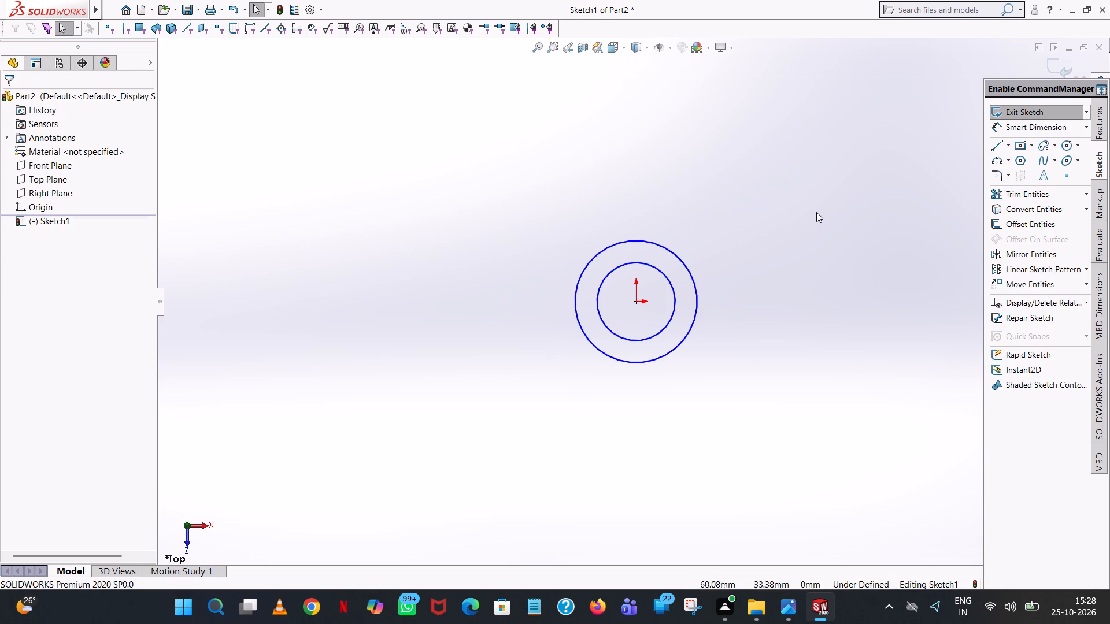
# Add diameter dimensions to the outer and inner circles of the sketch.
pyautogui.click(1054, 125)
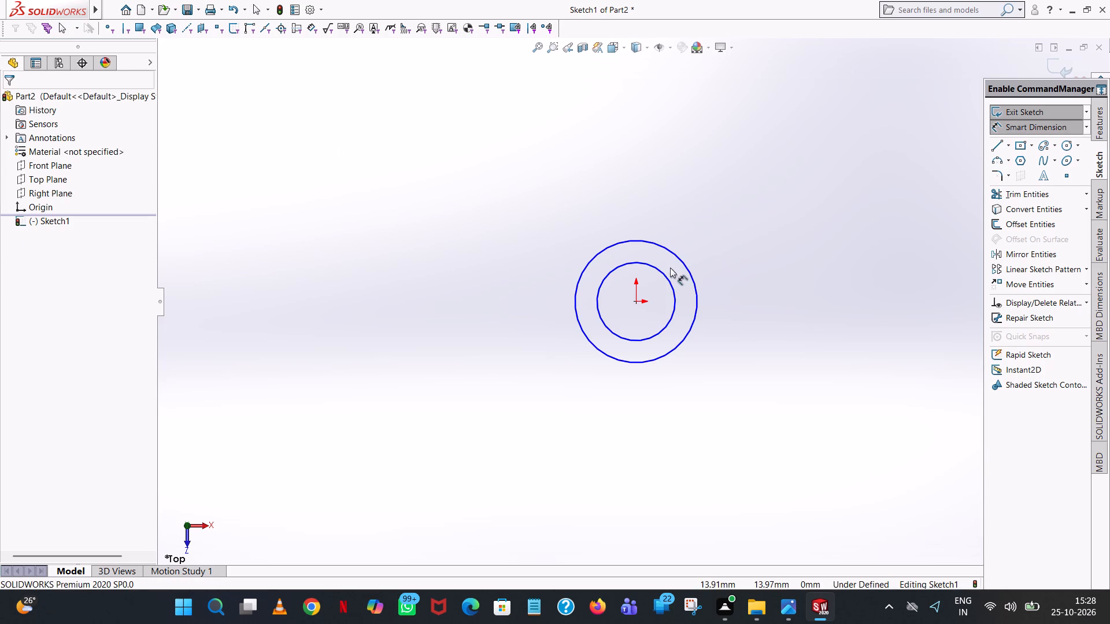
pyautogui.click(678, 258)
pyautogui.click(827, 138)
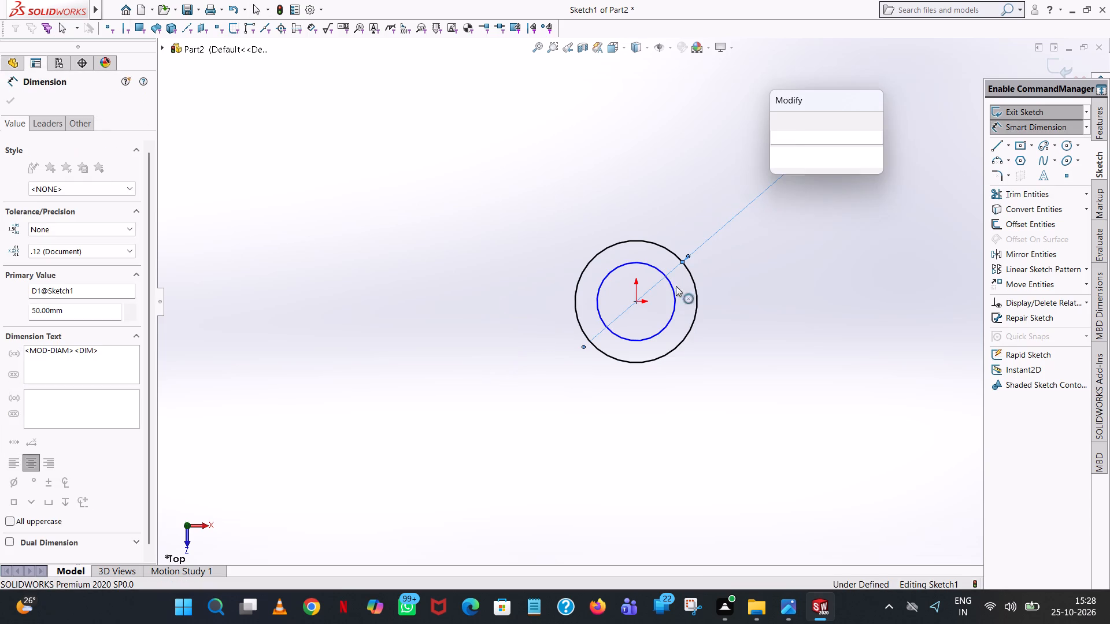
pyautogui.click(780, 123)
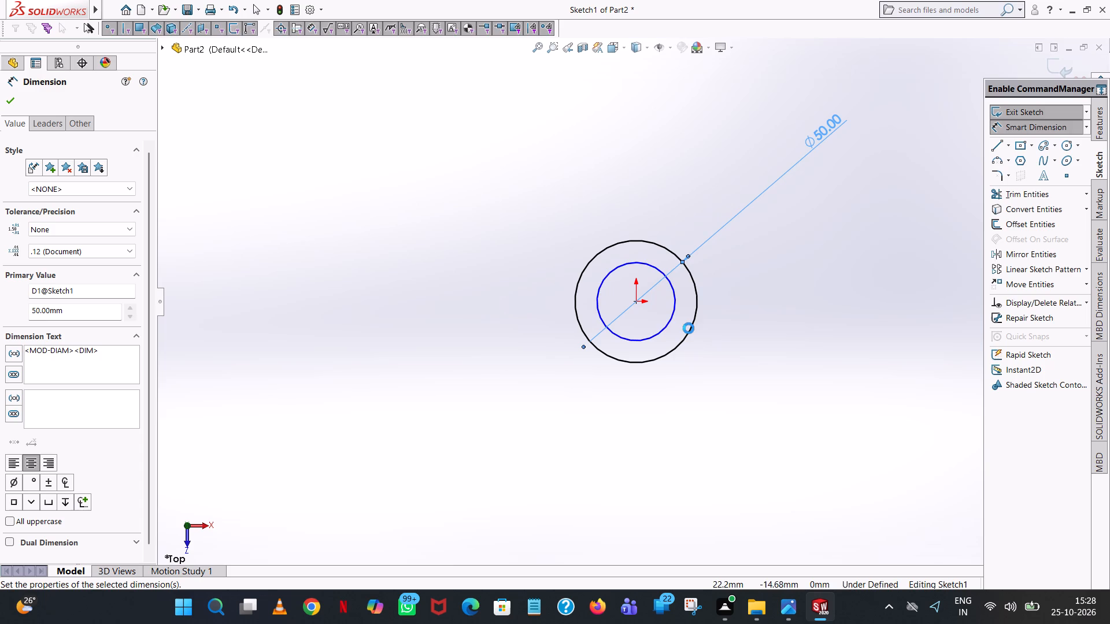
pyautogui.click(677, 306)
pyautogui.click(849, 242)
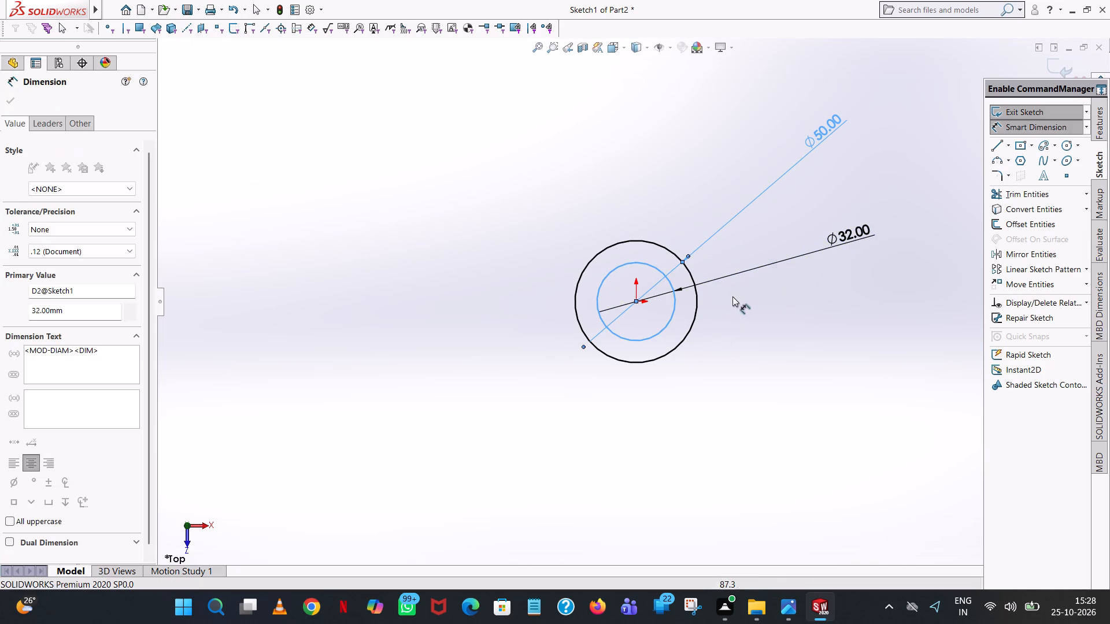
pyautogui.click(806, 221)
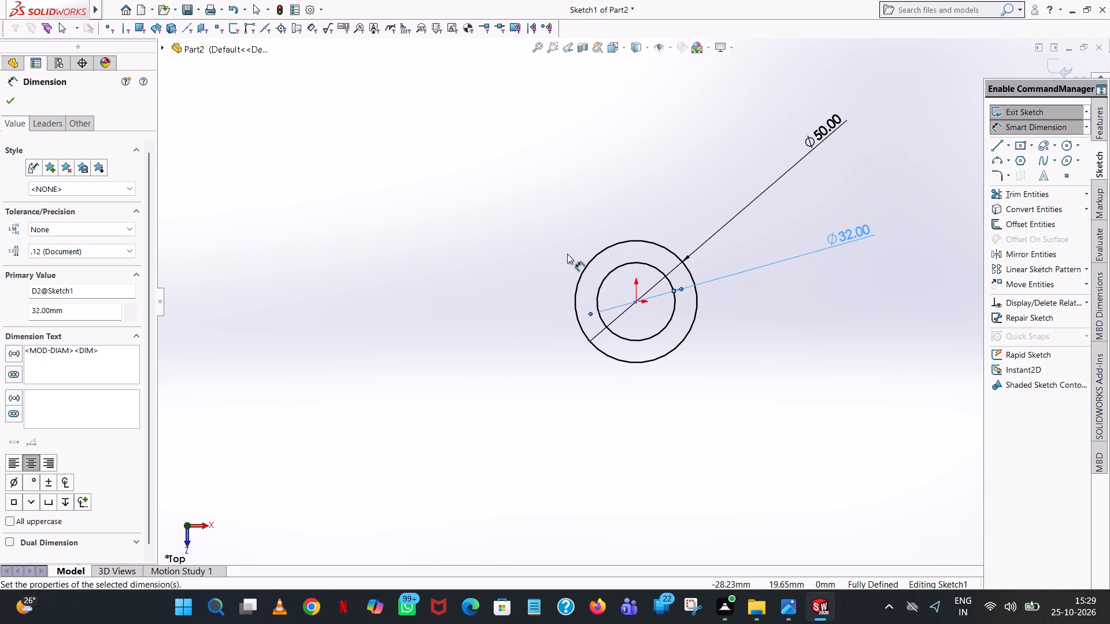
pyautogui.click(753, 374)
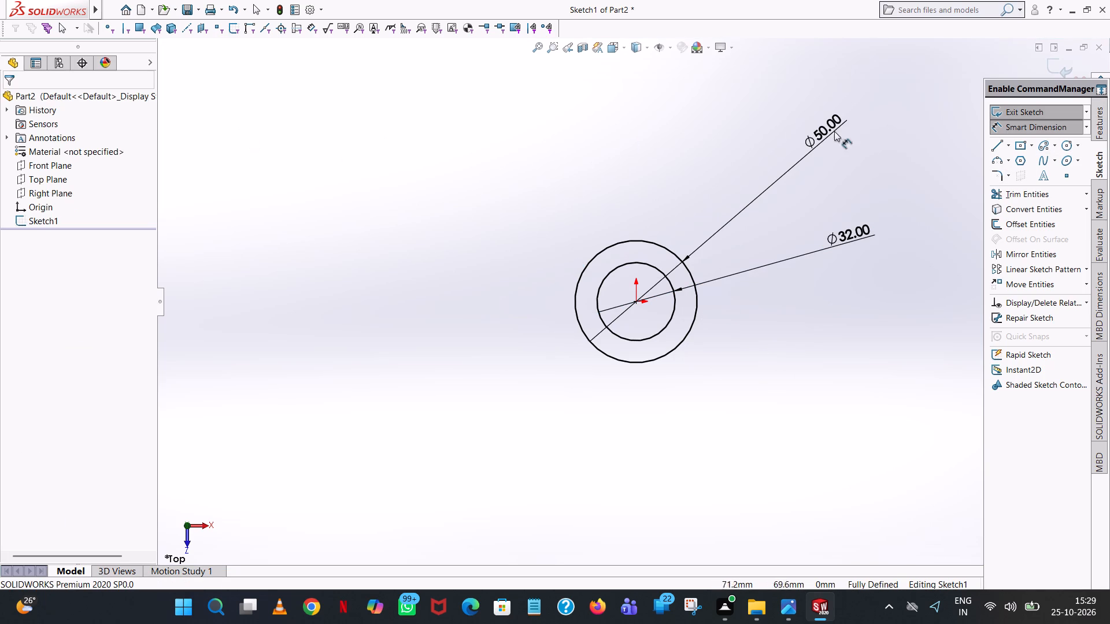
# Extrude the ring profile between the two circles as a boss with a blind depth of 10 mm.
pyautogui.click(1101, 124)
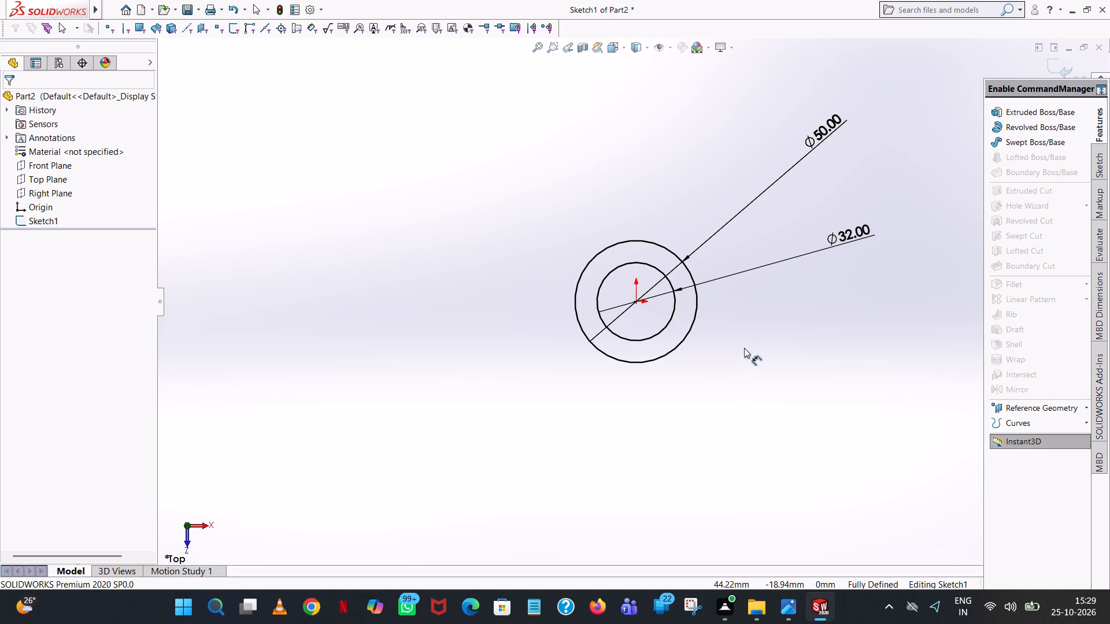
pyautogui.moveTo(744, 348); pyautogui.dragTo(624, 288, button='middle')
pyautogui.scroll(1, 600, 273)
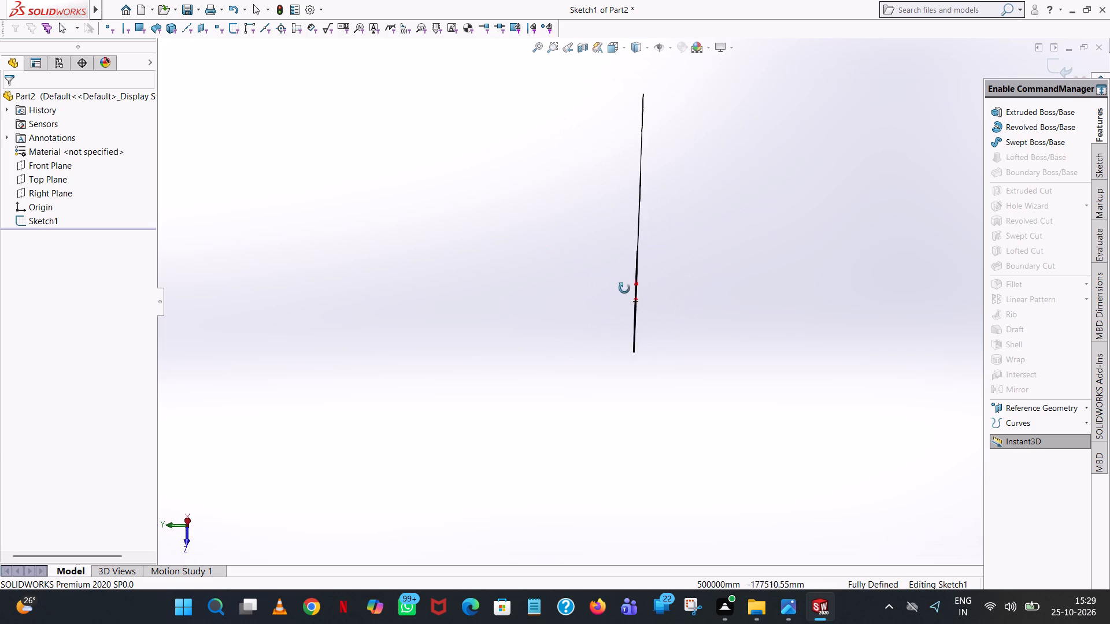
pyautogui.moveTo(624, 288); pyautogui.dragTo(628, 294, button='middle')
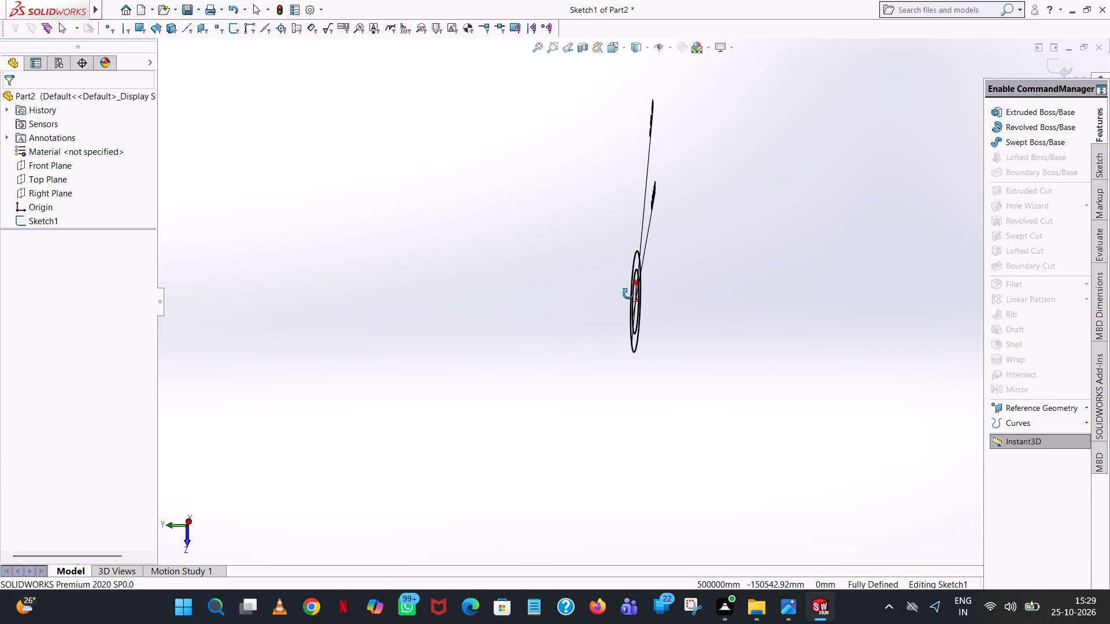
pyautogui.moveTo(628, 294); pyautogui.dragTo(765, 354, button='middle')
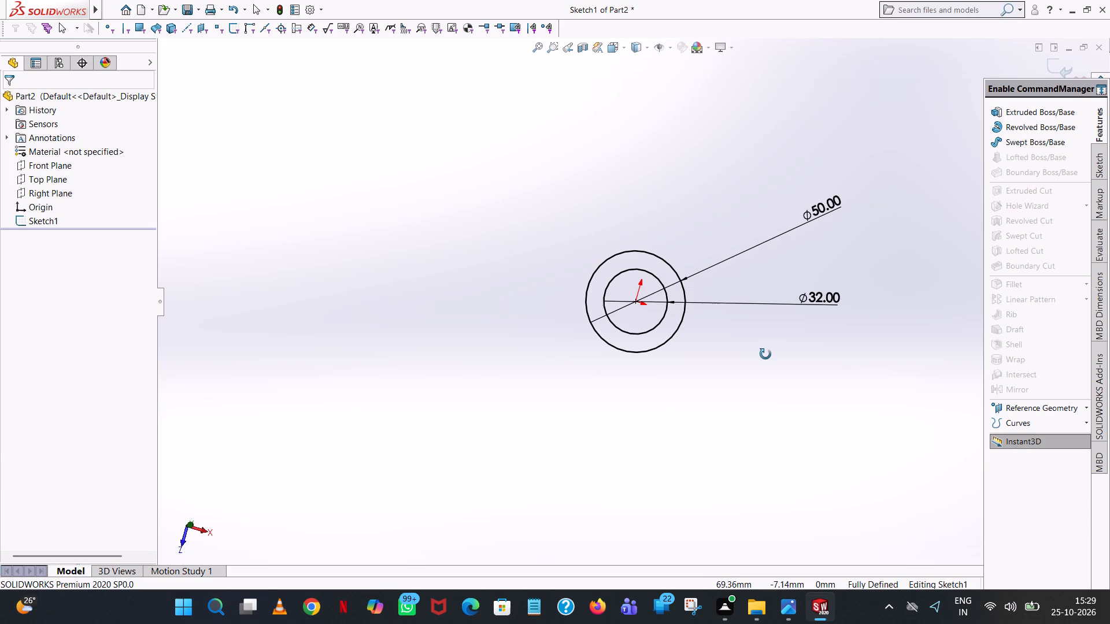
pyautogui.moveTo(765, 354); pyautogui.dragTo(620, 388, button='middle')
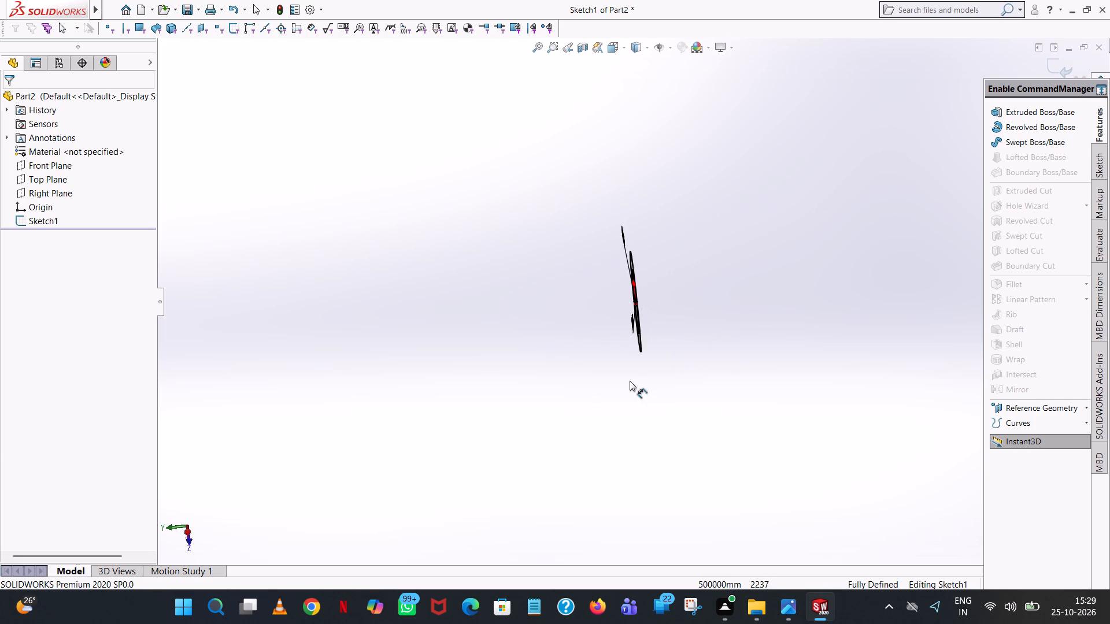
pyautogui.click(1030, 112)
pyautogui.moveTo(726, 315); pyautogui.dragTo(941, 306, button='middle')
pyautogui.scroll(1, 941, 306)
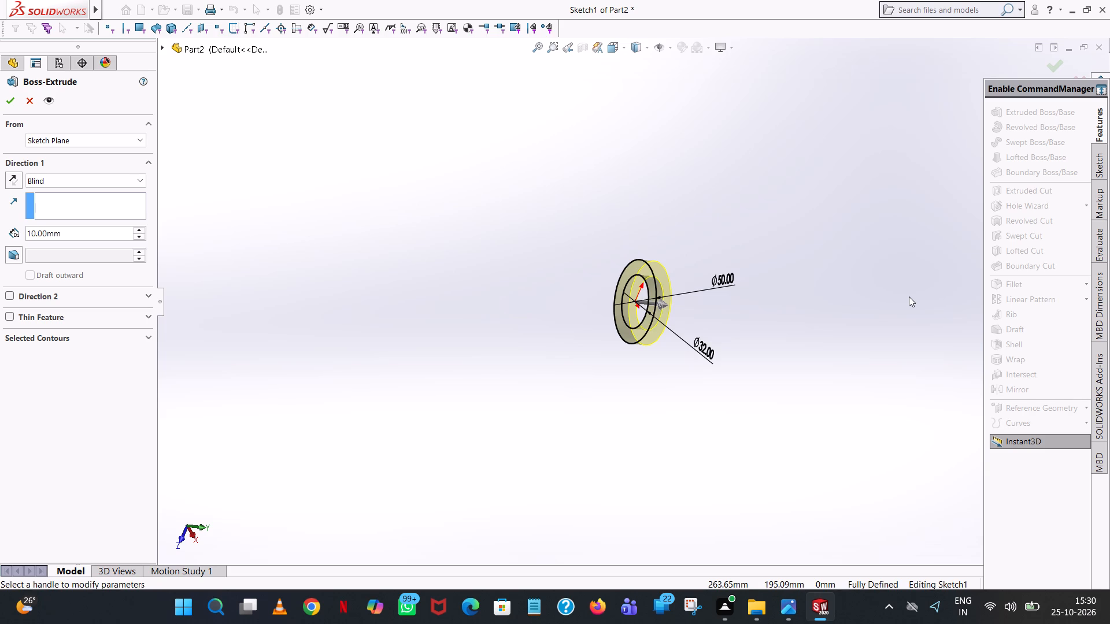
pyautogui.scroll(-2, 341, 360)
pyautogui.moveTo(341, 360); pyautogui.dragTo(405, 367, button='middle')
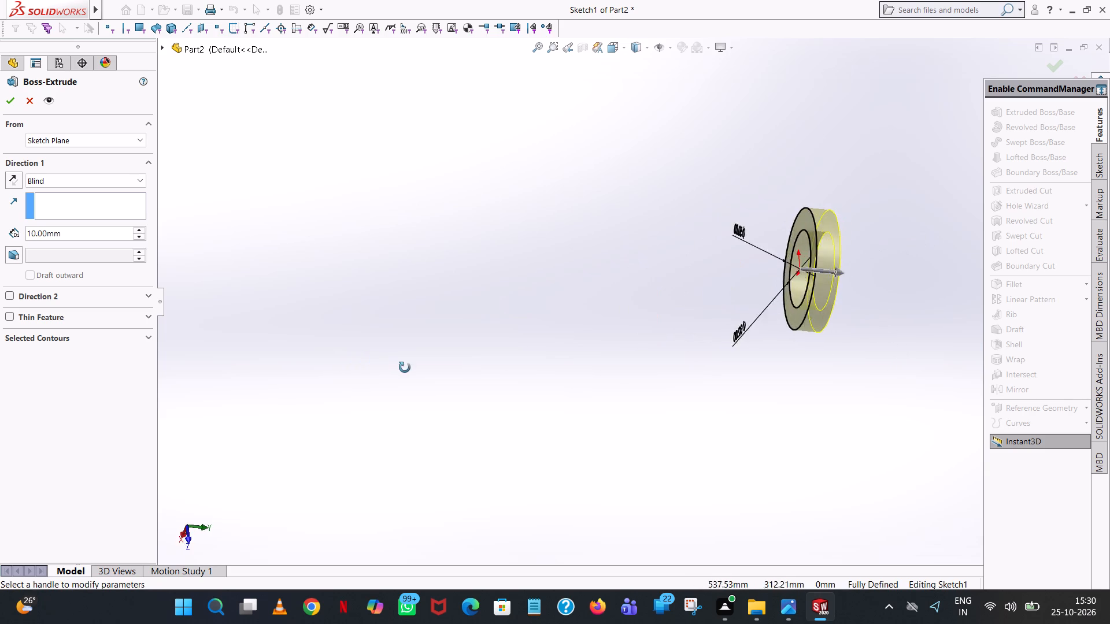
pyautogui.moveTo(405, 367); pyautogui.dragTo(595, 395, button='middle')
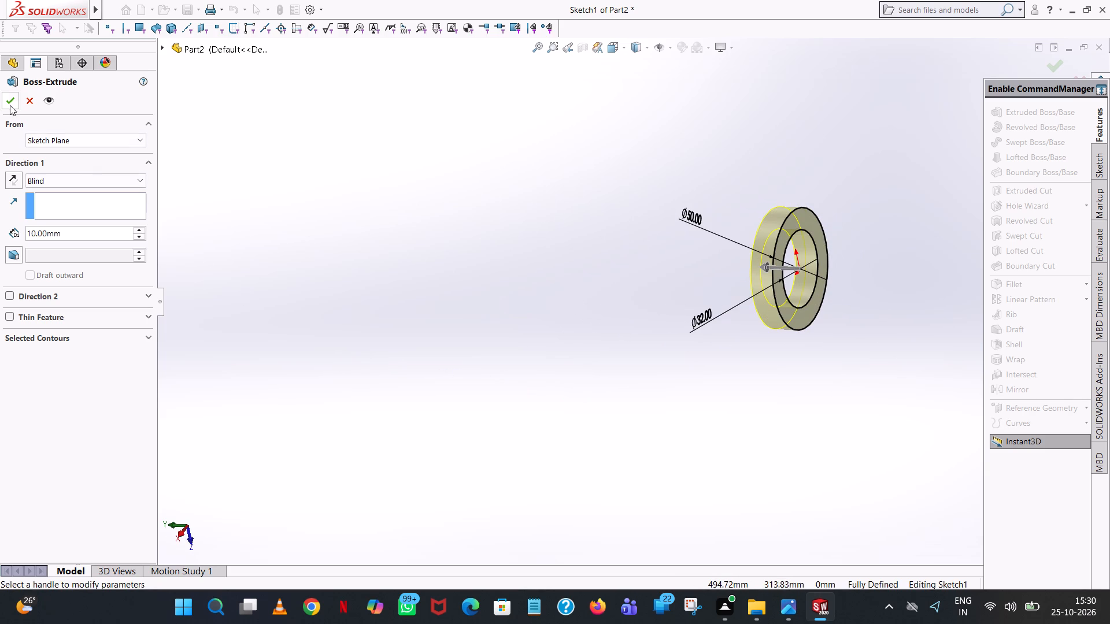
pyautogui.click(9, 103)
pyautogui.click(617, 269)
# Save the ring part as "washer" in the hookes joint folder.
pyautogui.moveTo(671, 308); pyautogui.dragTo(828, 335, button='middle')
pyautogui.scroll(1, 775, 332)
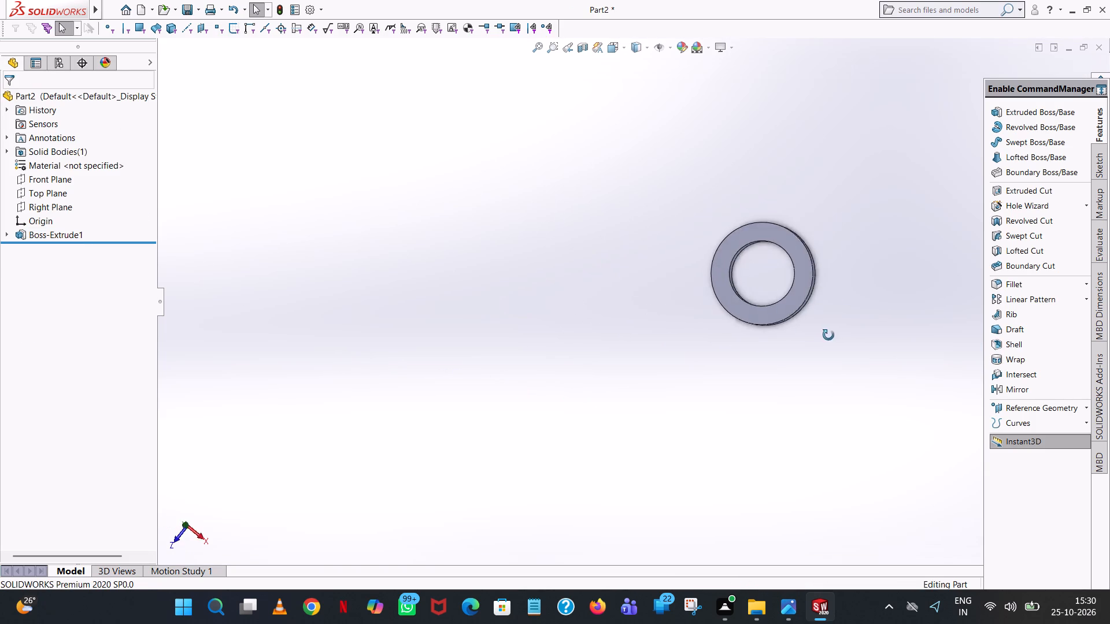
pyautogui.moveTo(828, 335); pyautogui.dragTo(872, 315, button='middle')
pyautogui.scroll(1, 608, 393)
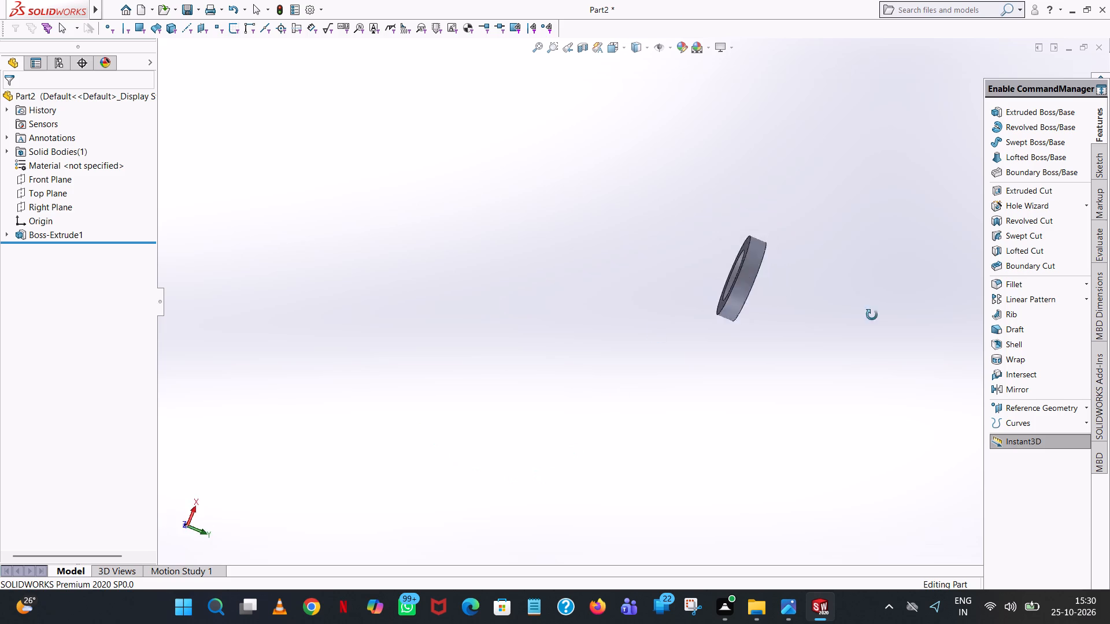
pyautogui.moveTo(872, 315); pyautogui.dragTo(279, 458, button='middle')
pyautogui.scroll(-1, 349, 430)
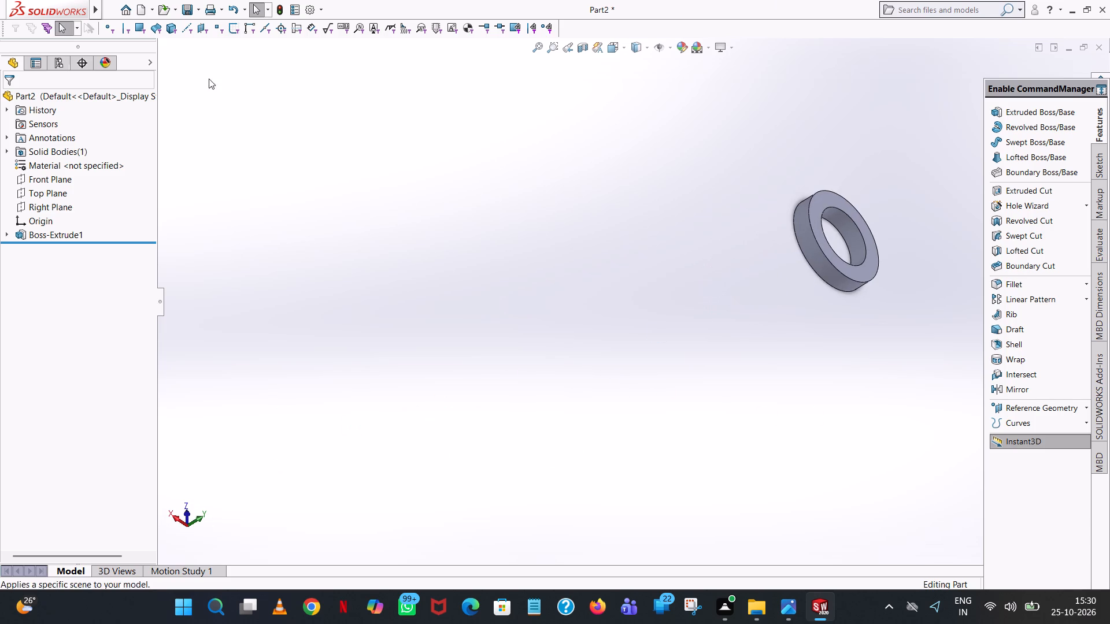
pyautogui.click(180, 3)
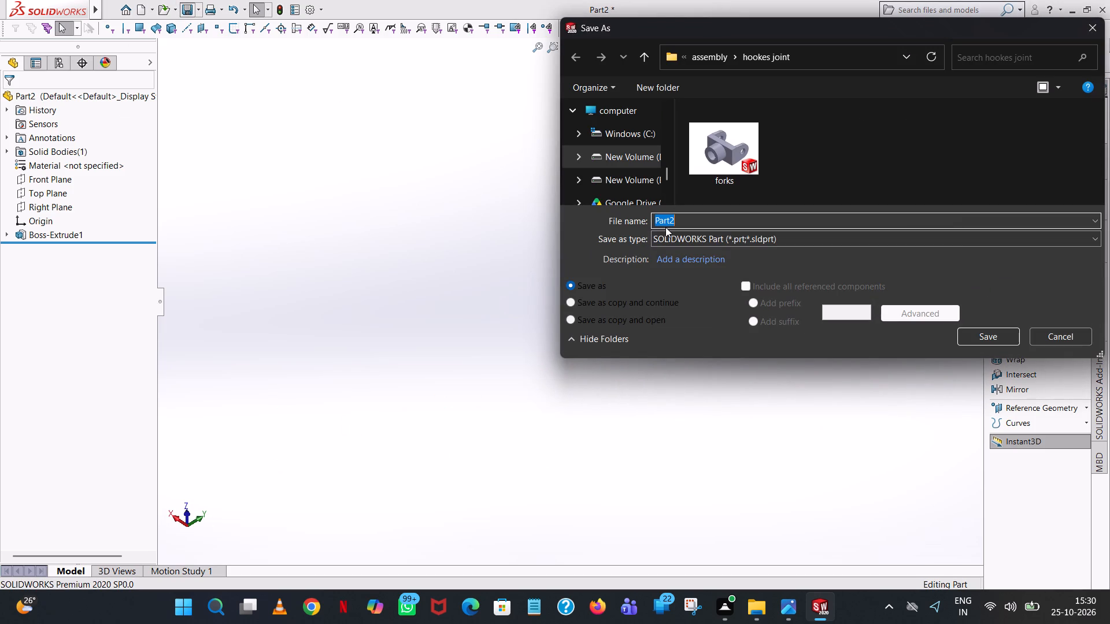
pyautogui.write('was')
pyautogui.write('her')
pyautogui.click(999, 332)
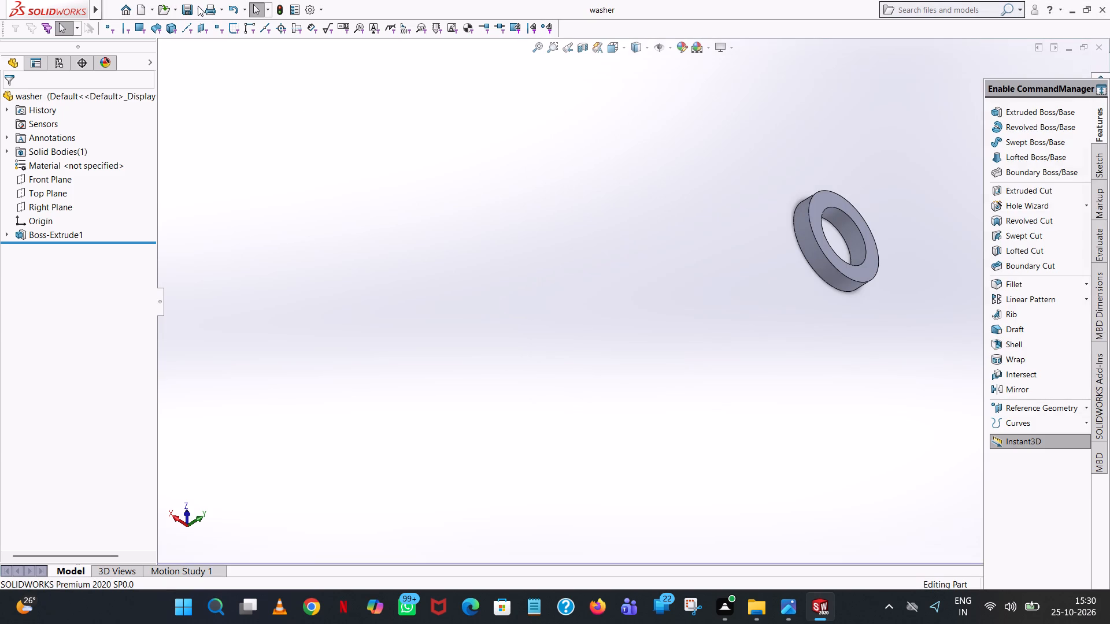
# Save the washer again under the same name in the hookes joint folder, choosing a different file type.
pyautogui.click(198, 6)
pyautogui.click(219, 40)
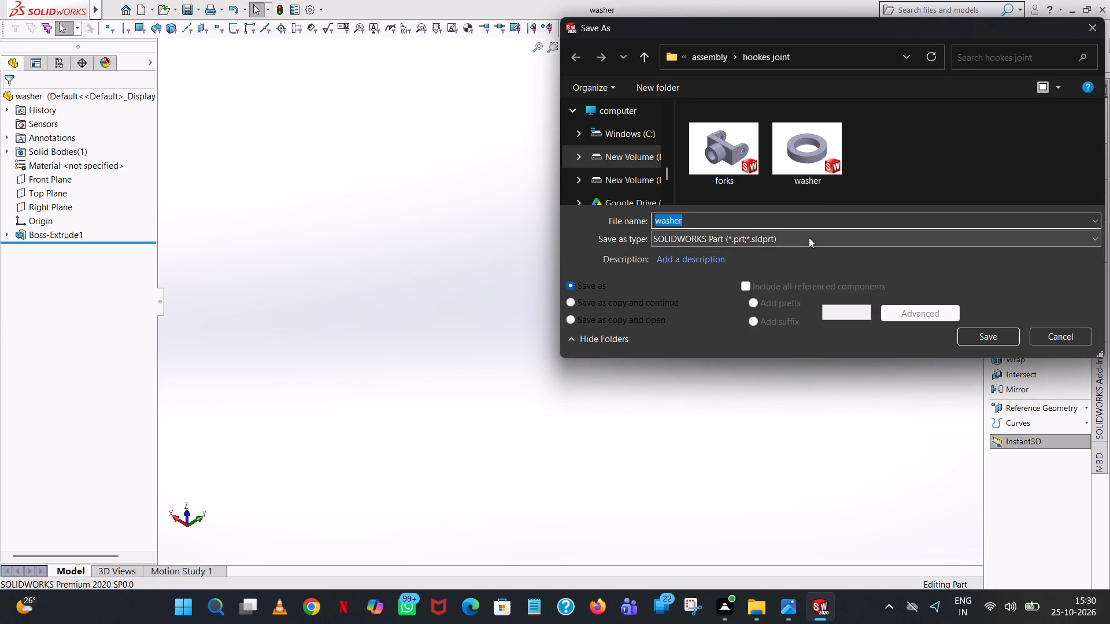
pyautogui.click(809, 237)
pyautogui.click(803, 336)
pyautogui.click(1013, 358)
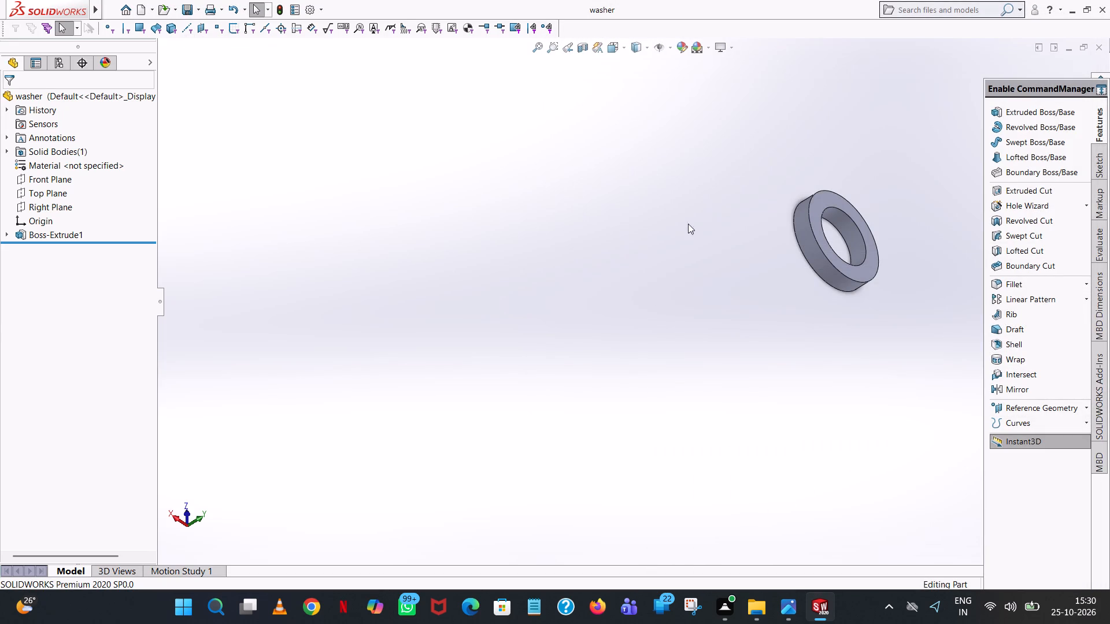
# Create a new part document.
pyautogui.click(147, 9)
pyautogui.doubleClick(278, 288)
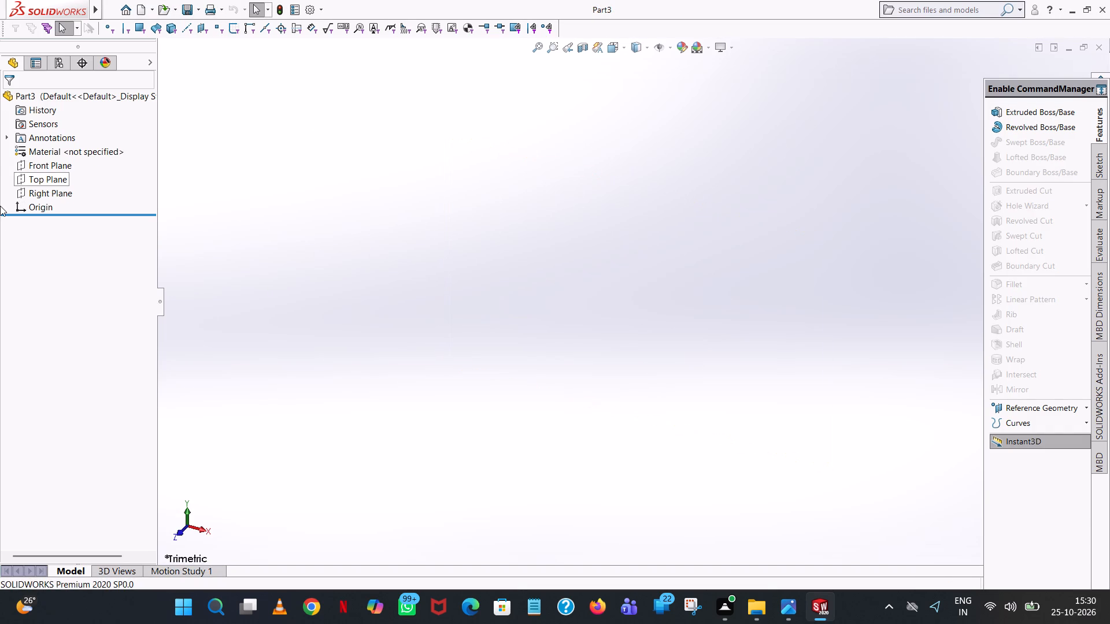
# On the Top Plane, sketch a circle of 25 mm radius centred on the origin.
pyautogui.click(43, 179)
pyautogui.click(54, 167)
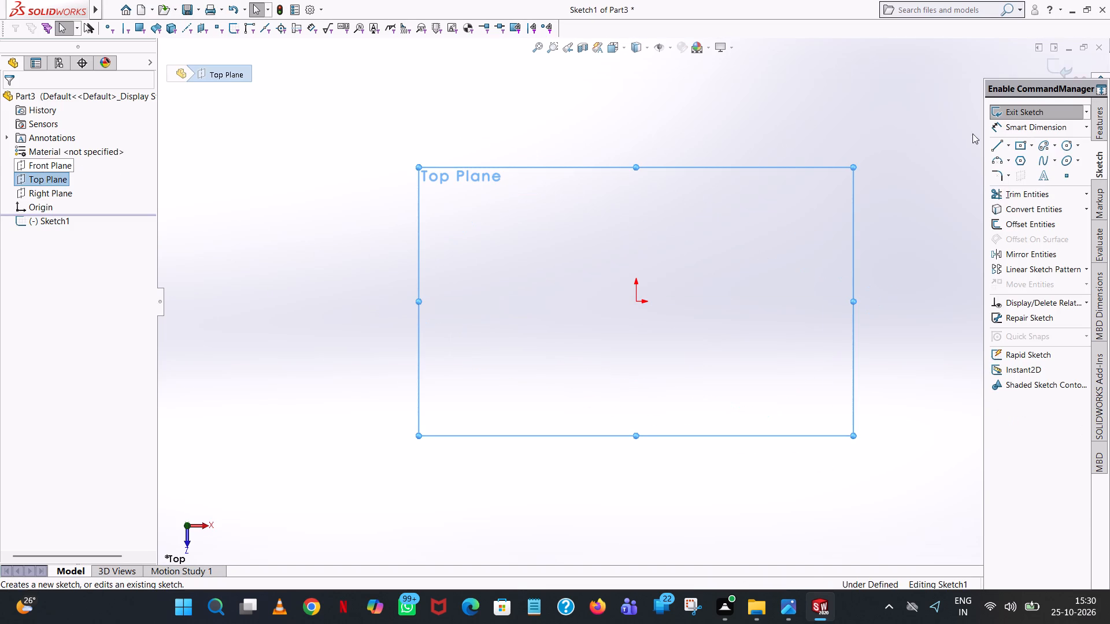
pyautogui.click(1070, 148)
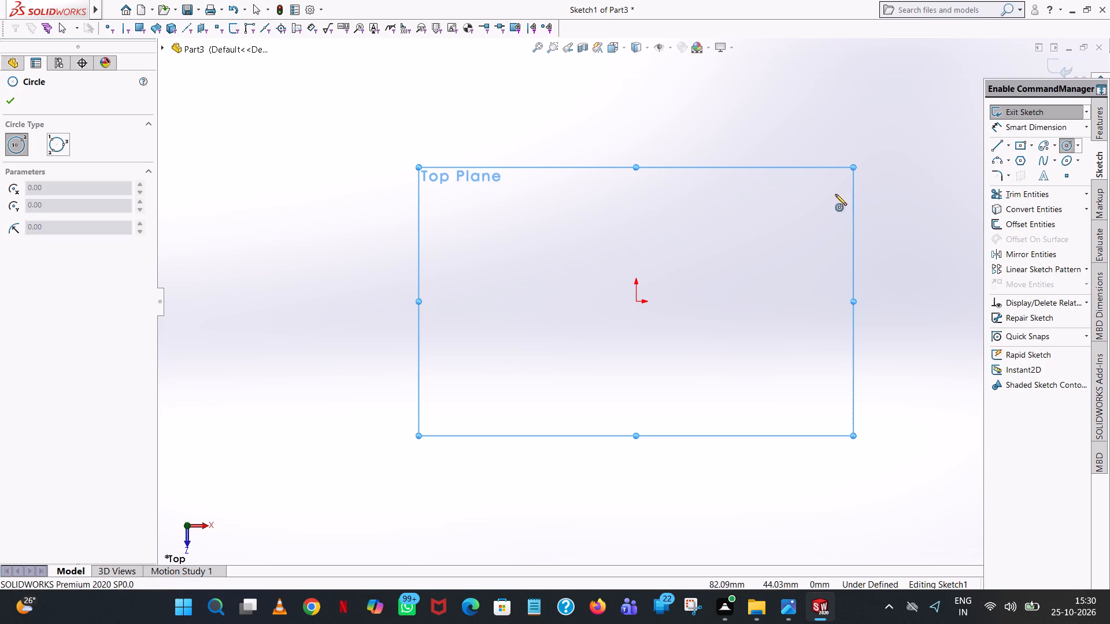
pyautogui.click(634, 303)
pyautogui.click(676, 242)
pyautogui.write('25')
pyautogui.press('Return')
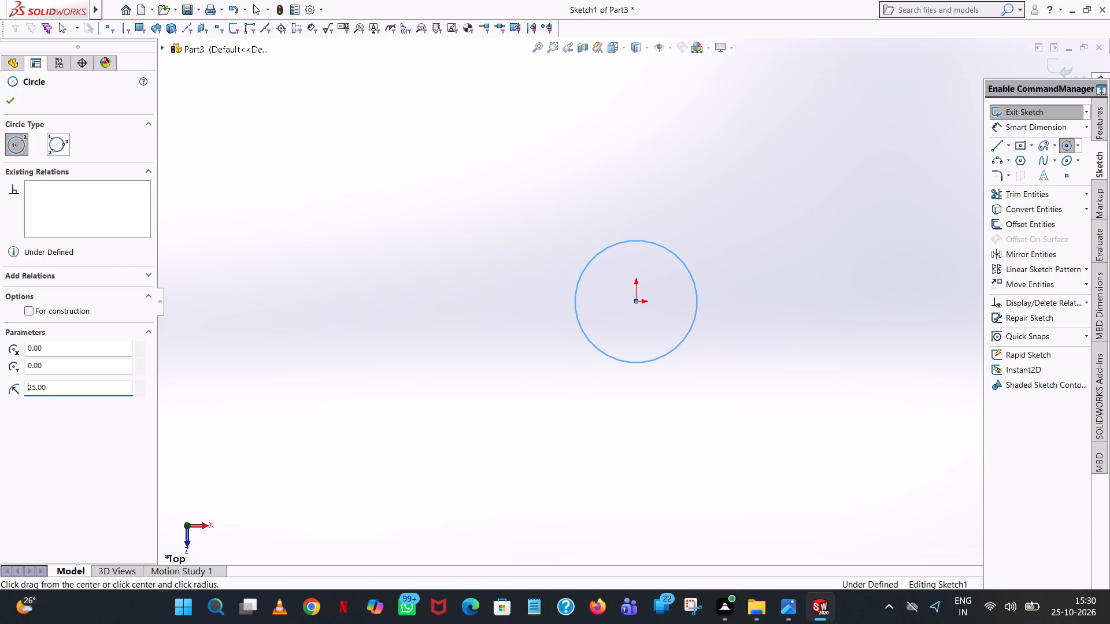
pyautogui.click(9, 102)
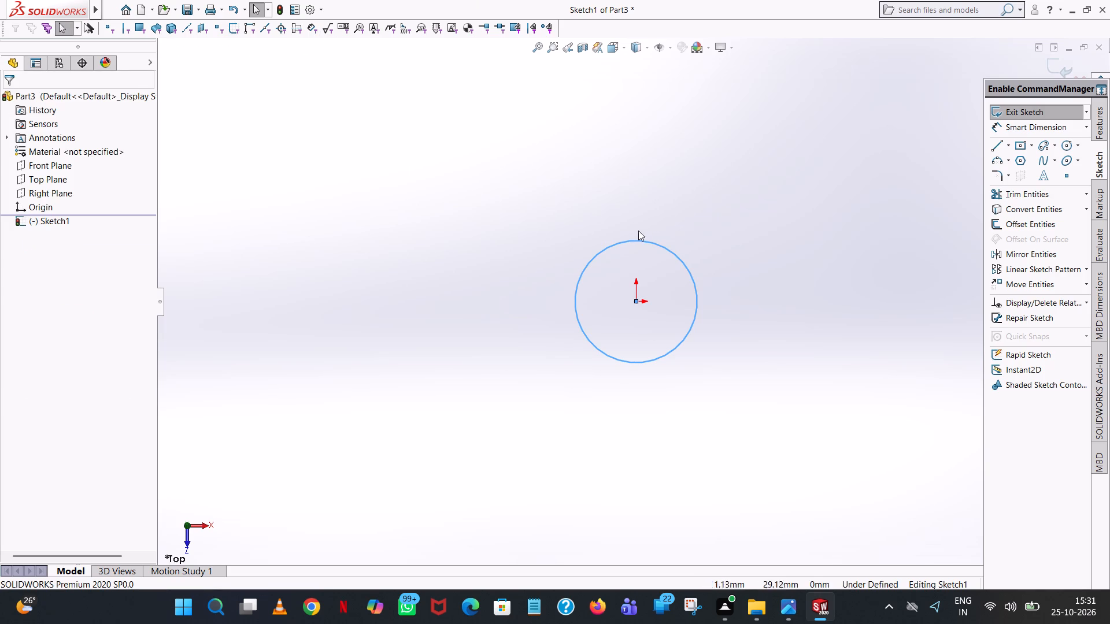
pyautogui.click(488, 127)
# Extrude the 25 mm radius circle 12 mm to form the disc-shaped head.
pyautogui.click(1100, 125)
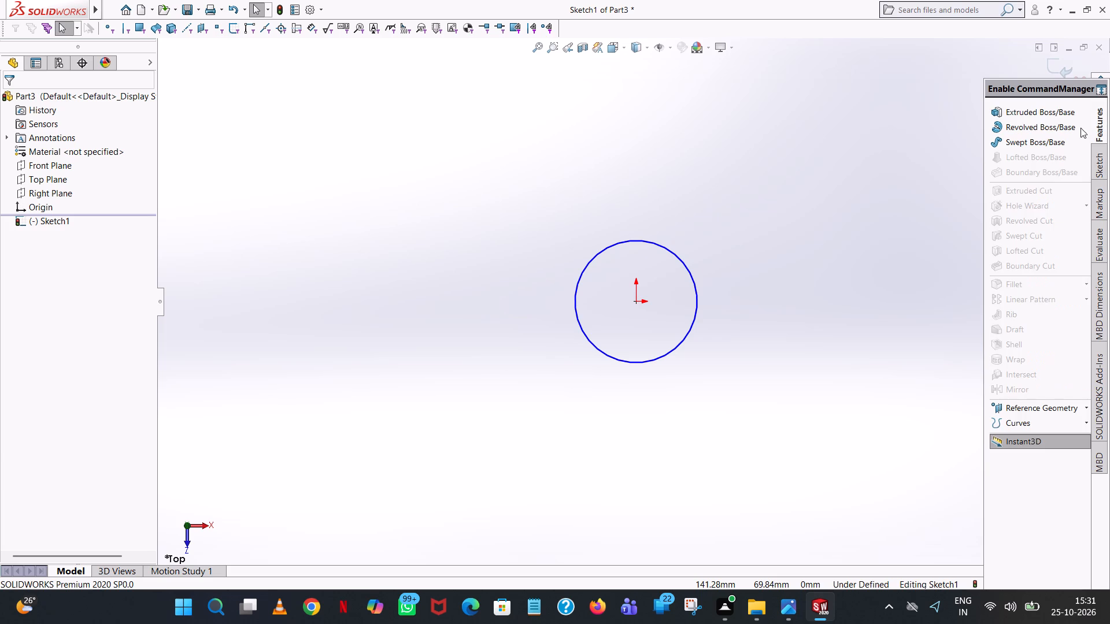
pyautogui.click(1044, 116)
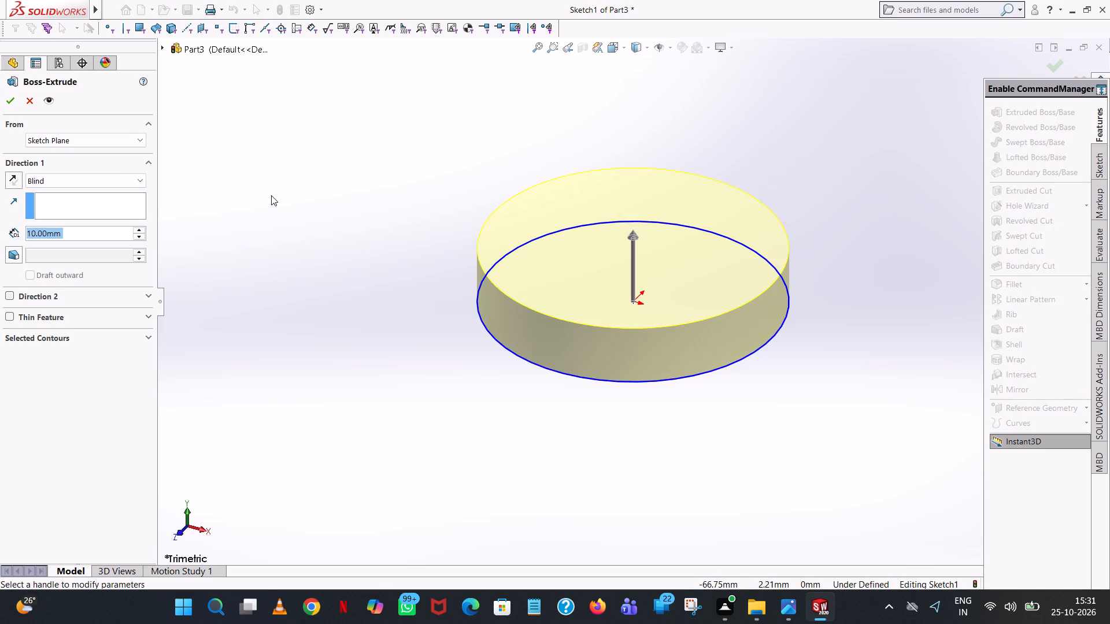
pyautogui.write('12')
pyautogui.press('Return')
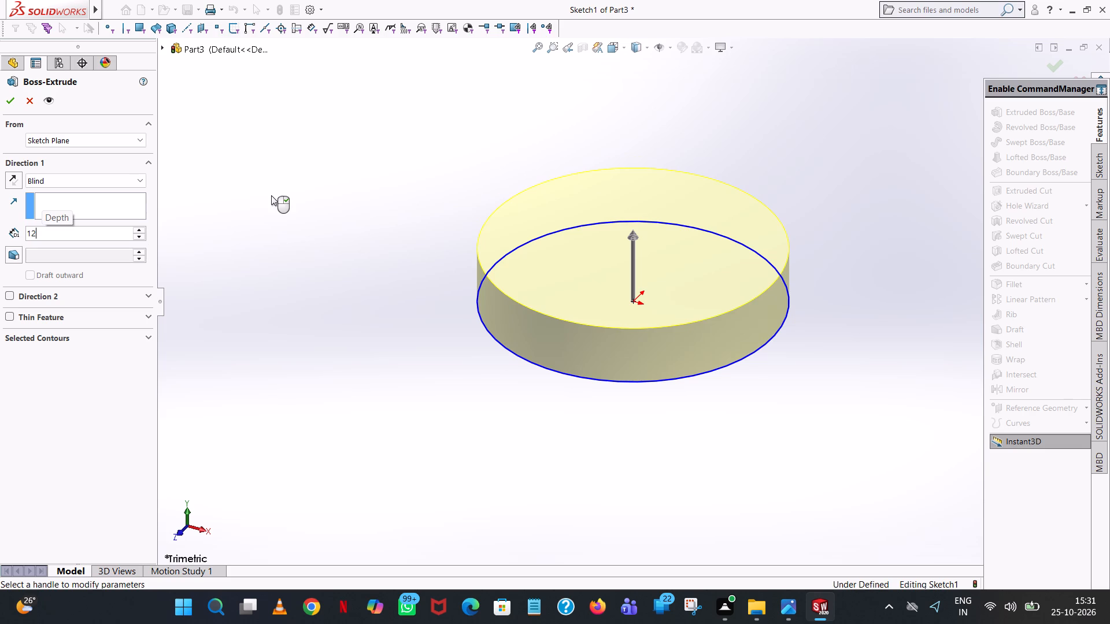
pyautogui.click(6, 95)
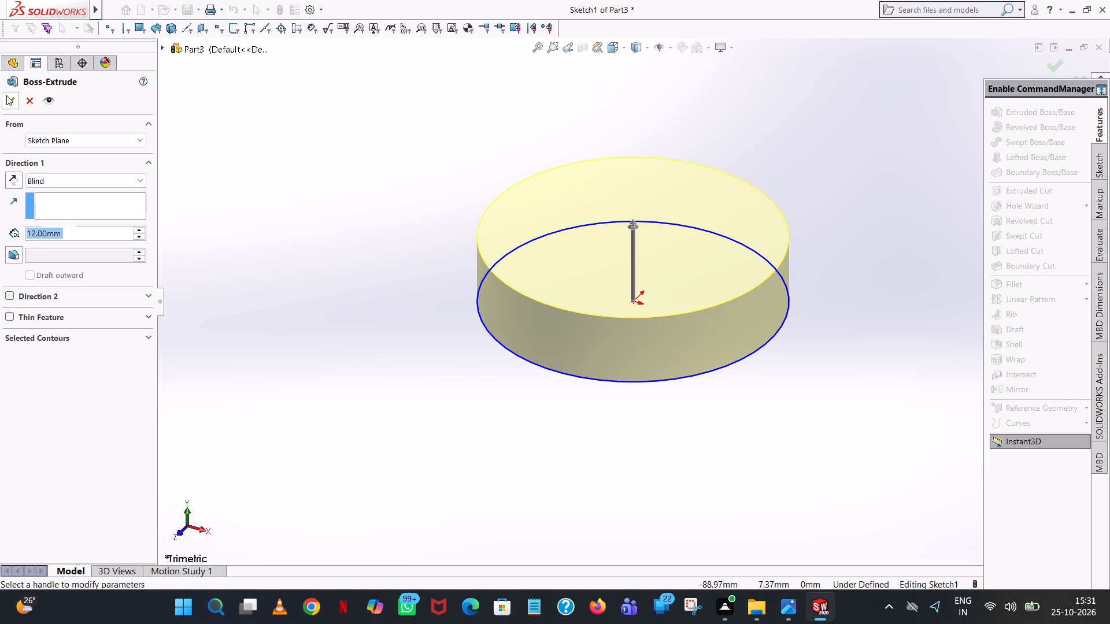
pyautogui.click(373, 319)
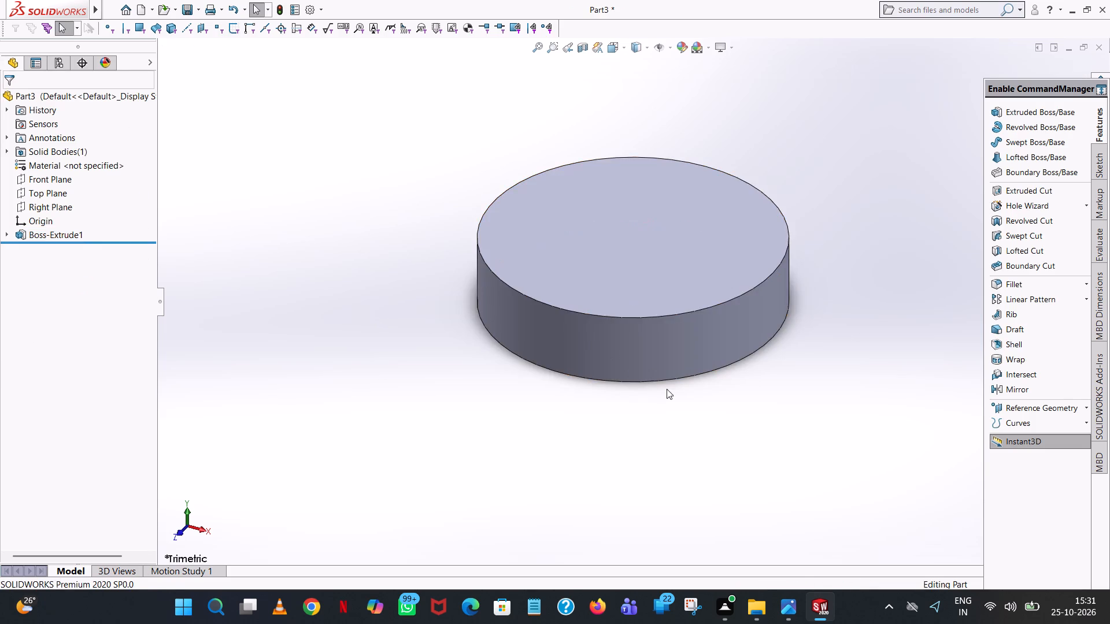
# On the disc's underside, sketch a circle of 16 mm radius centred on the origin.
pyautogui.moveTo(667, 389); pyautogui.dragTo(679, 225, button='middle')
pyautogui.scroll(-1, 667, 389)
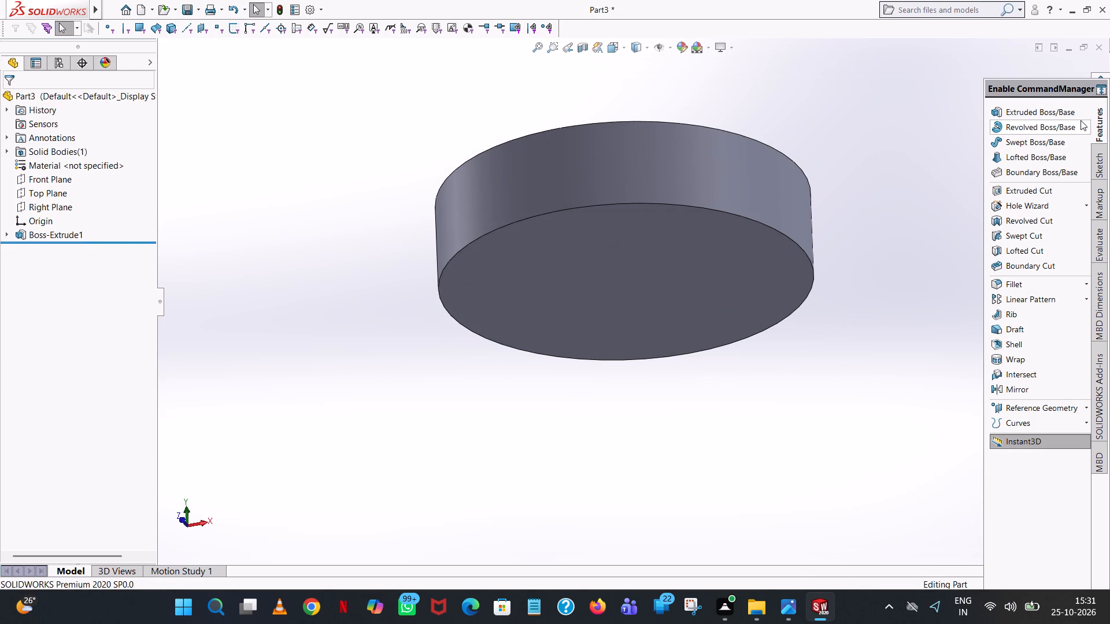
pyautogui.click(1052, 108)
pyautogui.click(528, 252)
pyautogui.scroll(6, 734, 355)
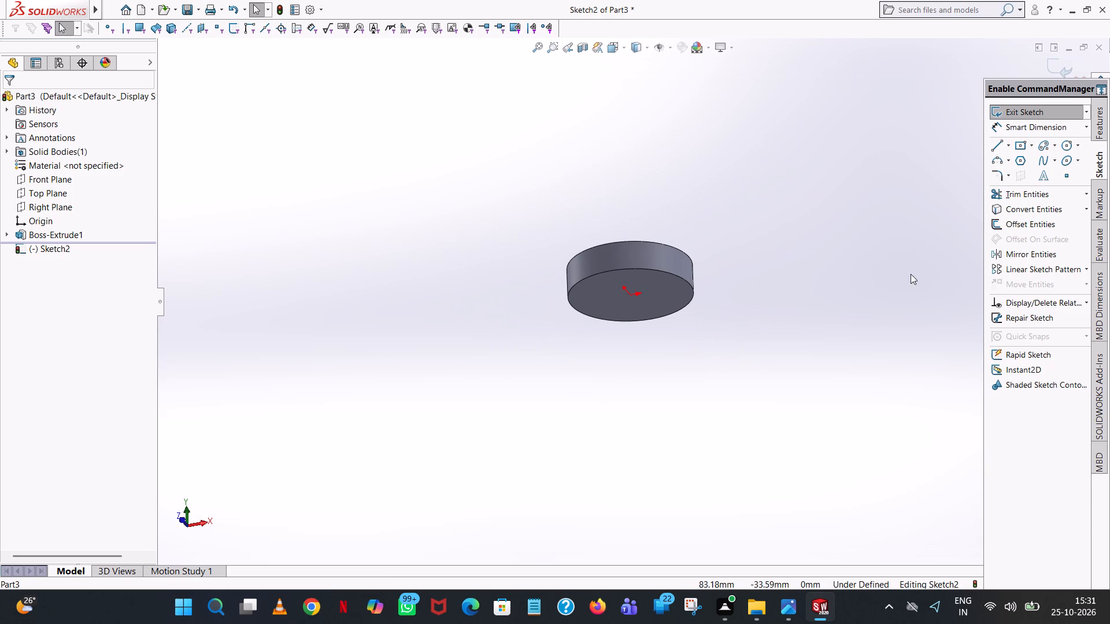
pyautogui.click(1065, 146)
pyautogui.moveTo(693, 339); pyautogui.dragTo(701, 191, button='middle')
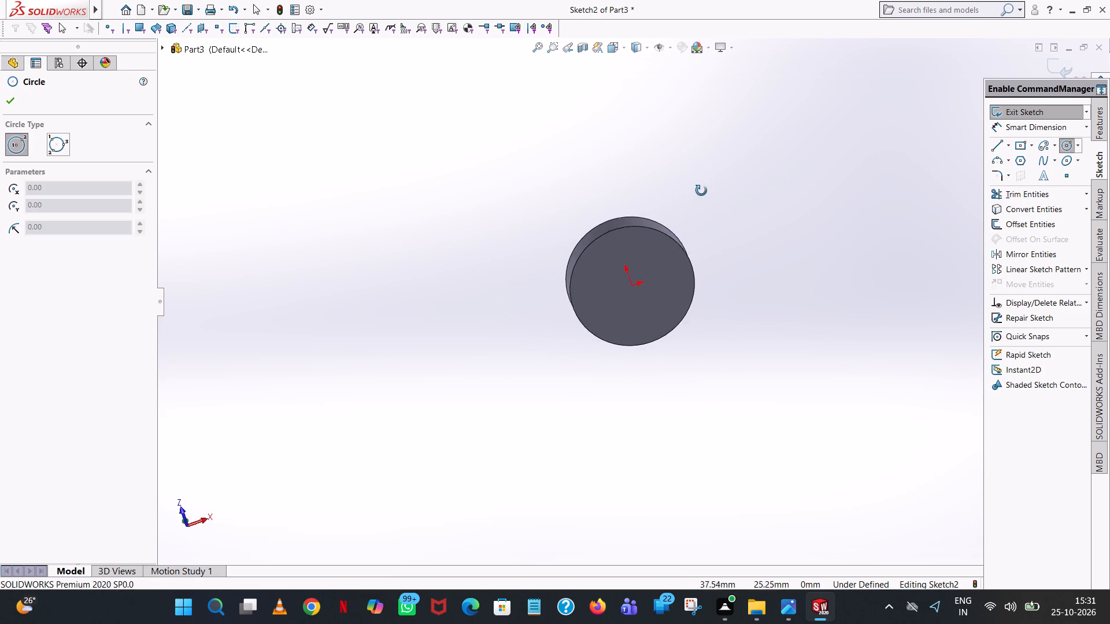
pyautogui.moveTo(701, 191); pyautogui.dragTo(702, 185, button='middle')
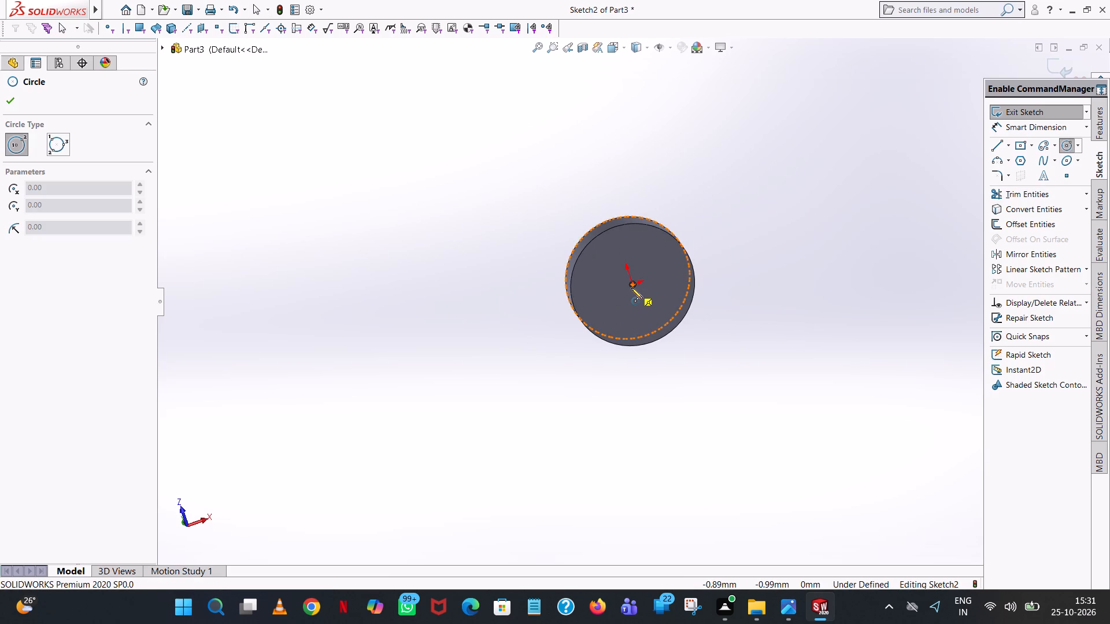
pyautogui.click(632, 287)
pyautogui.click(643, 269)
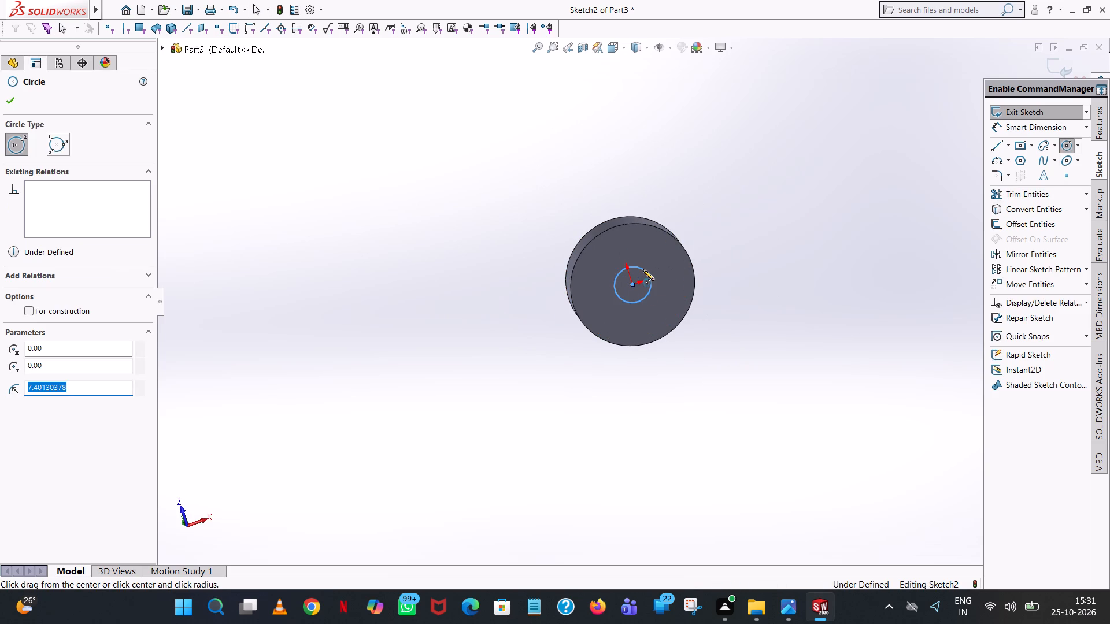
pyautogui.write('16')
pyautogui.press('Return')
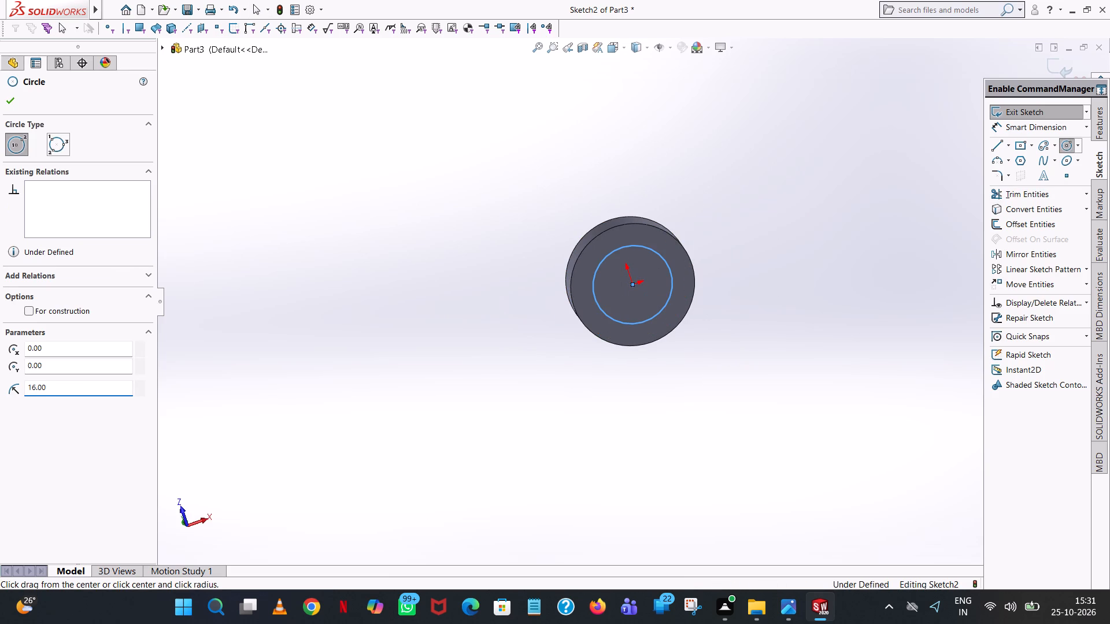
pyautogui.click(5, 108)
pyautogui.click(882, 162)
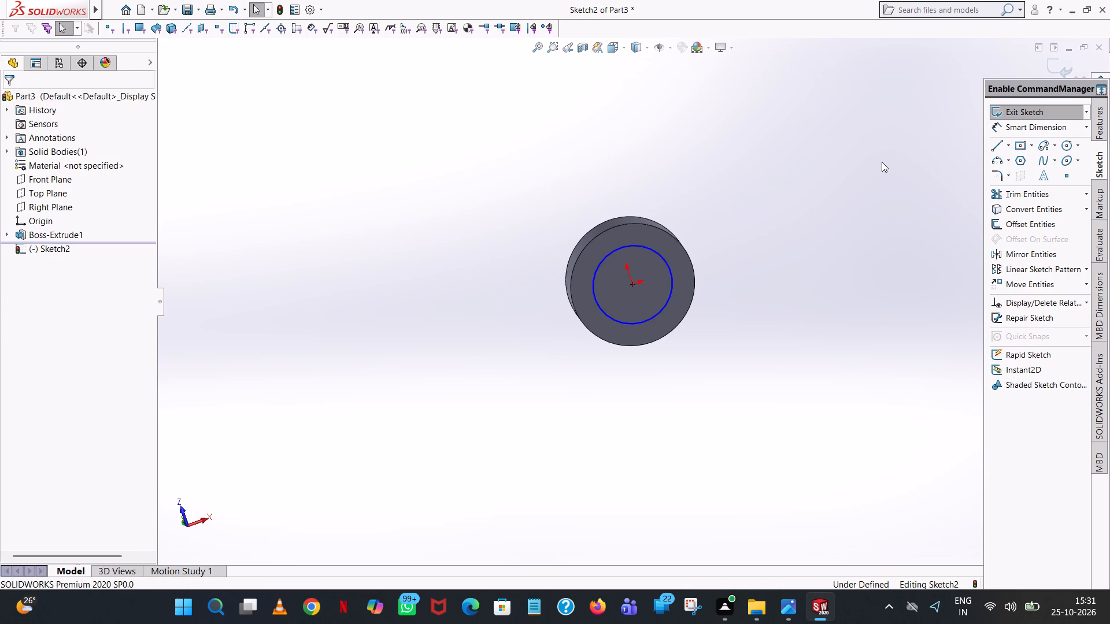
# Add a diameter dimension to the circle on the disc's underside.
pyautogui.click(1031, 131)
pyautogui.click(657, 256)
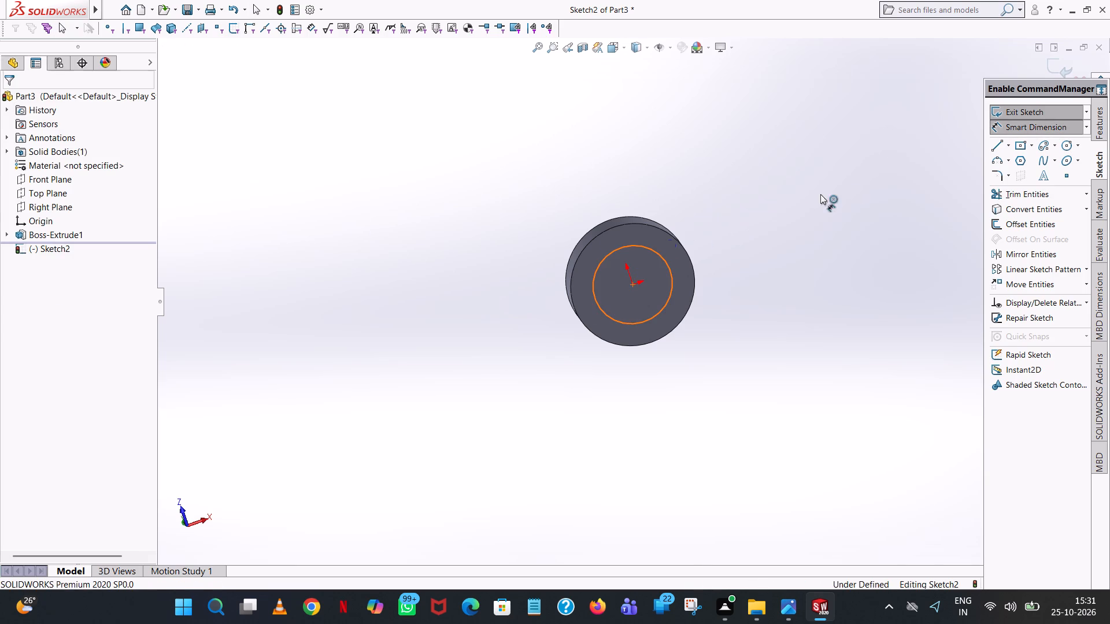
pyautogui.click(904, 170)
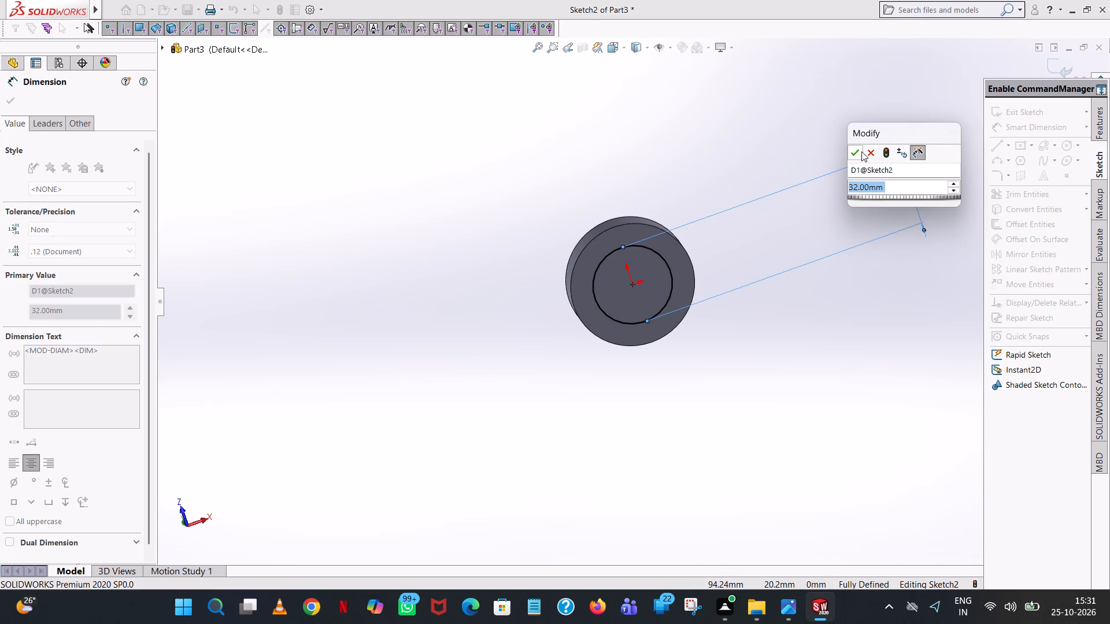
pyautogui.click(848, 152)
pyautogui.click(491, 190)
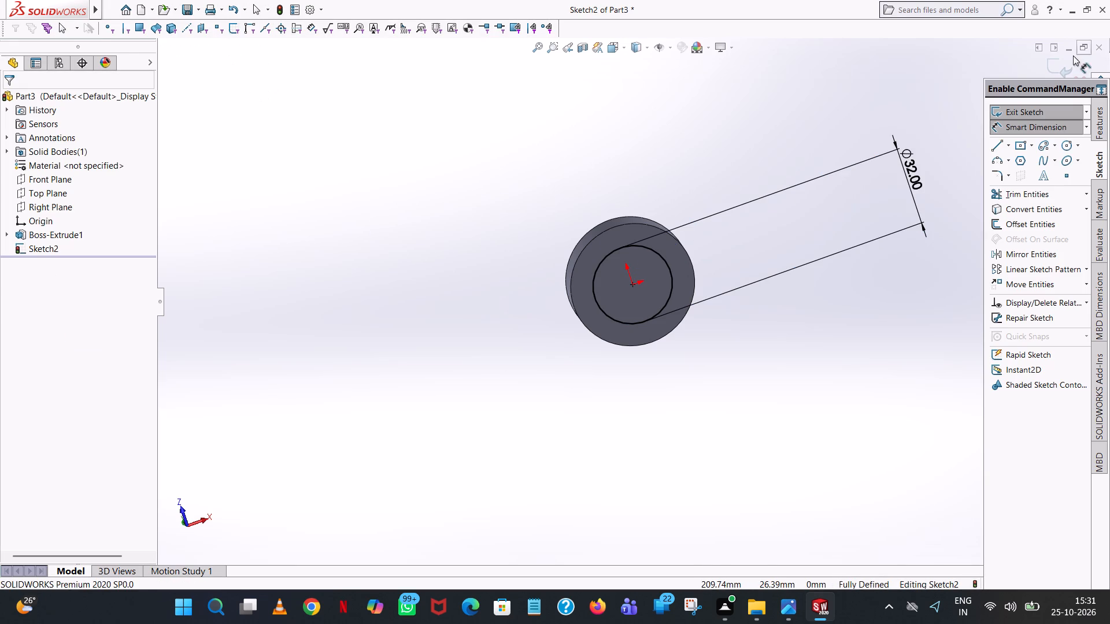
# Extrude the underside circle 180 mm away from the disc, merged with it, to form the pin's shank.
pyautogui.click(1100, 127)
pyautogui.click(1040, 116)
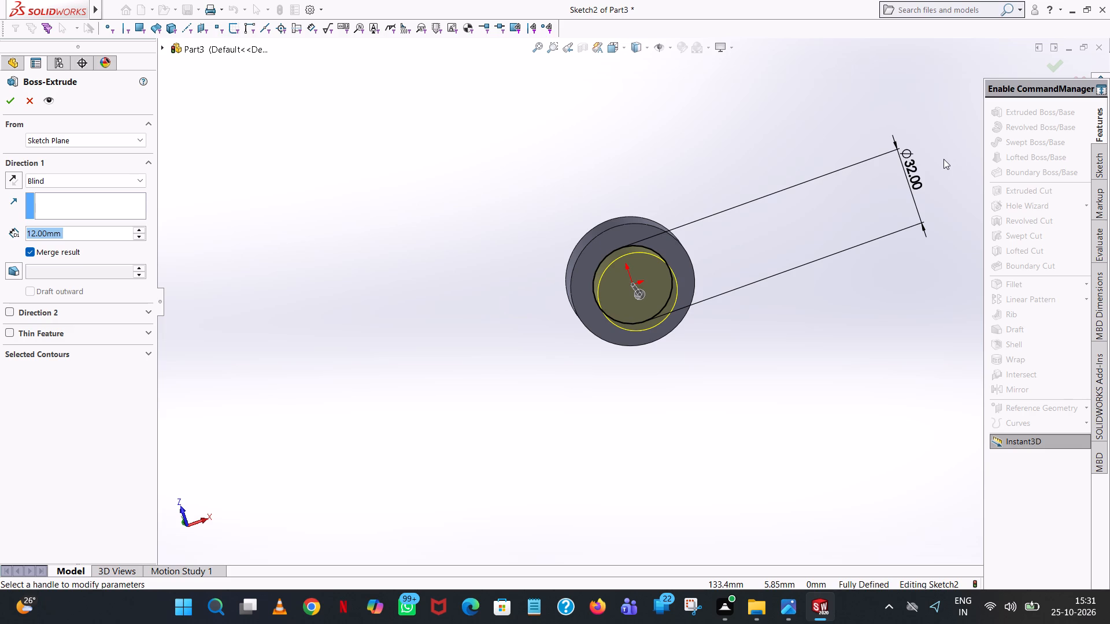
pyautogui.write('15')
pyautogui.press('BackSpace')
pyautogui.write('80')
pyautogui.press('Return')
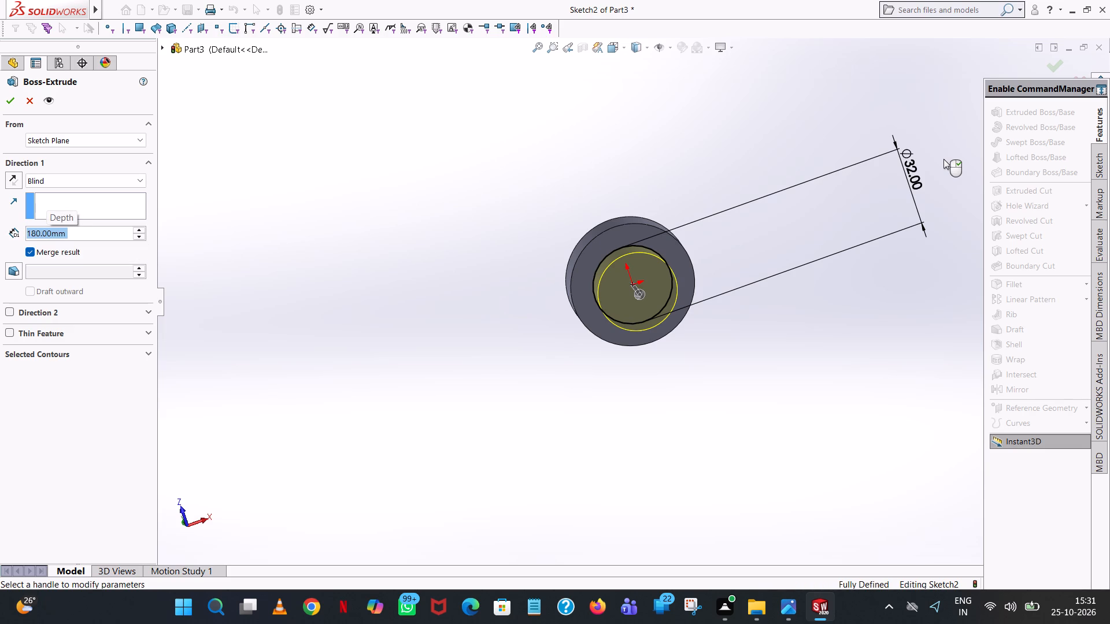
pyautogui.click(9, 96)
pyautogui.click(414, 248)
# Examine the headed pin's head, shank and free end from several angles.
pyautogui.moveTo(413, 248); pyautogui.dragTo(486, 370, button='middle')
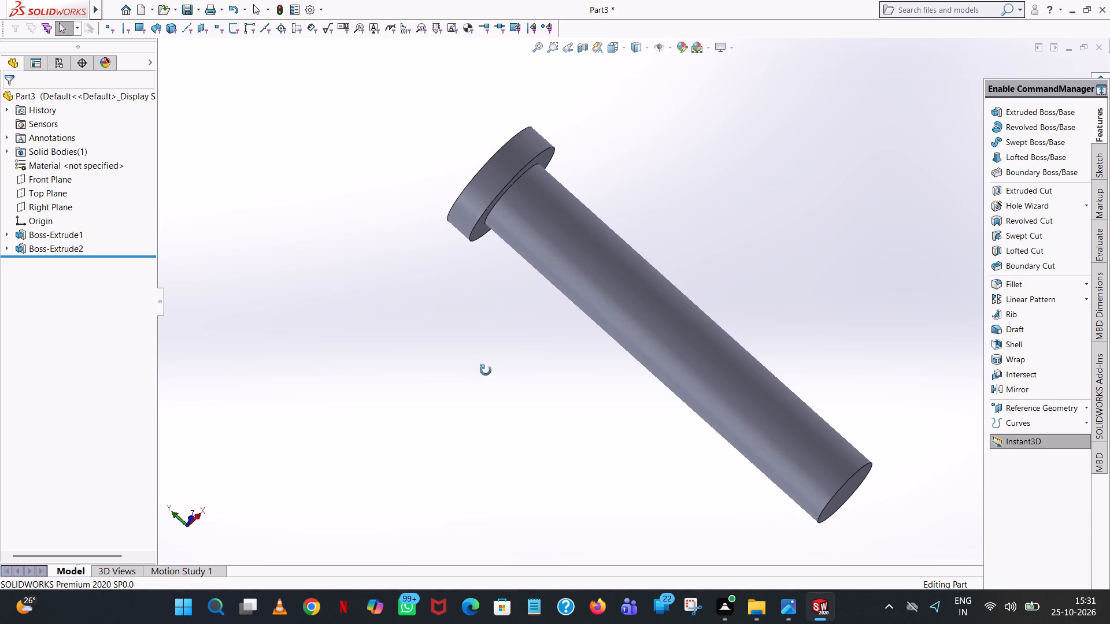
pyautogui.moveTo(486, 370); pyautogui.dragTo(508, 457, button='middle')
pyautogui.scroll(7, 540, 415)
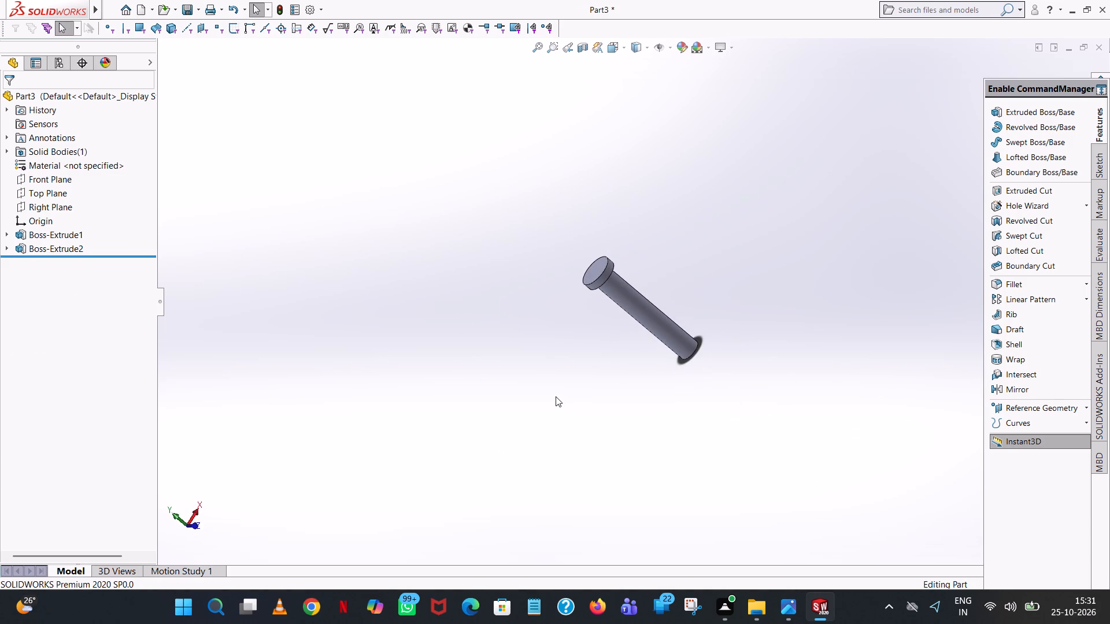
pyautogui.scroll(1, 556, 396)
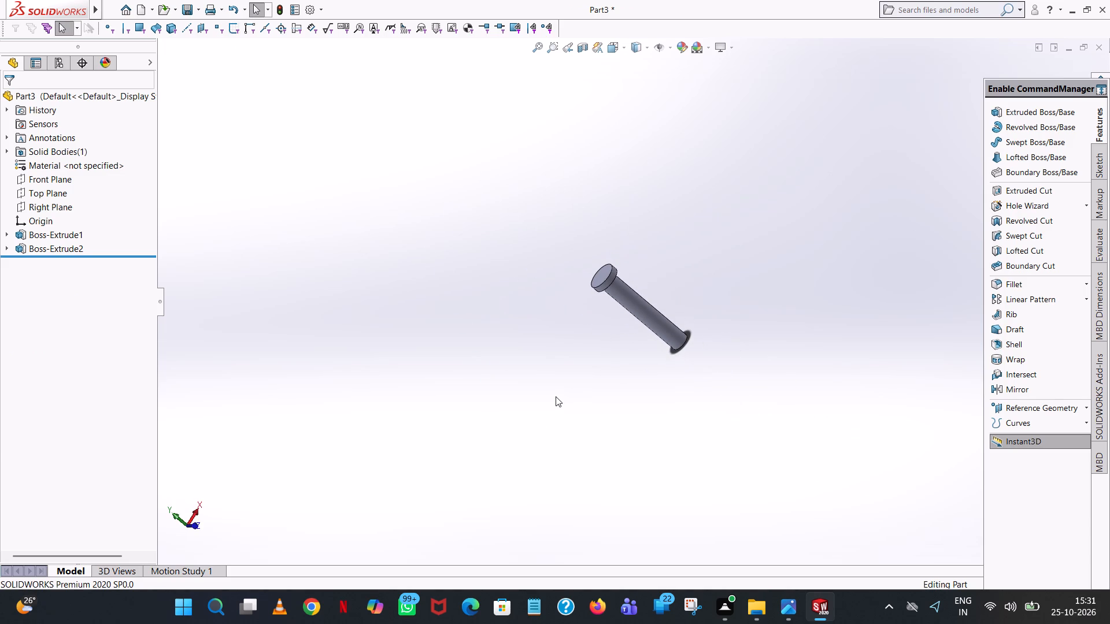
pyautogui.scroll(1, 556, 396)
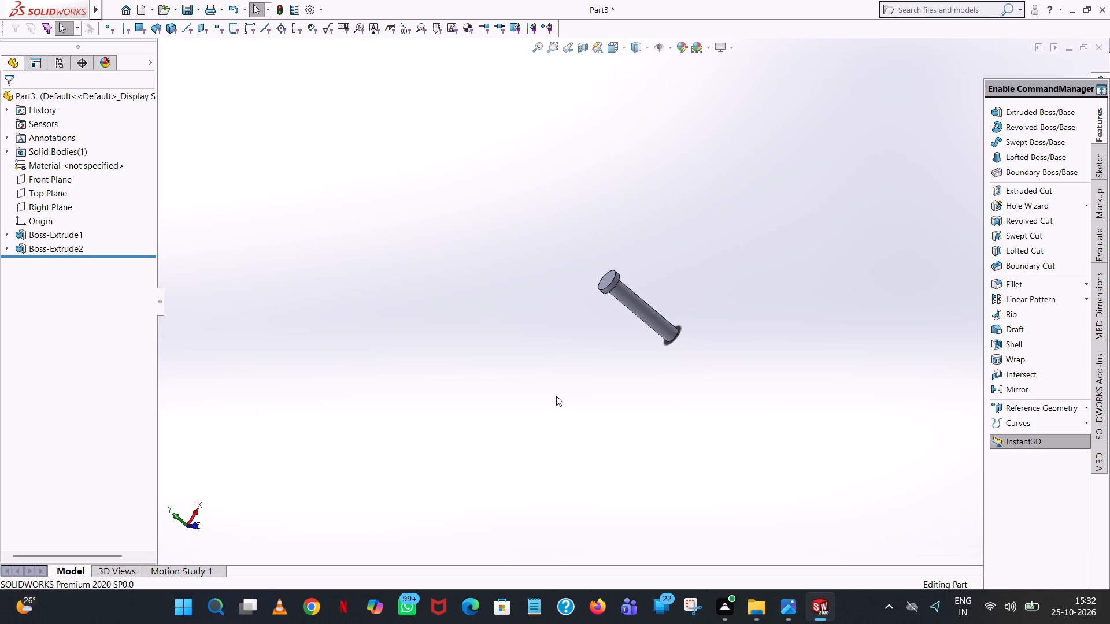
pyautogui.moveTo(691, 365); pyautogui.dragTo(600, 219, button='middle')
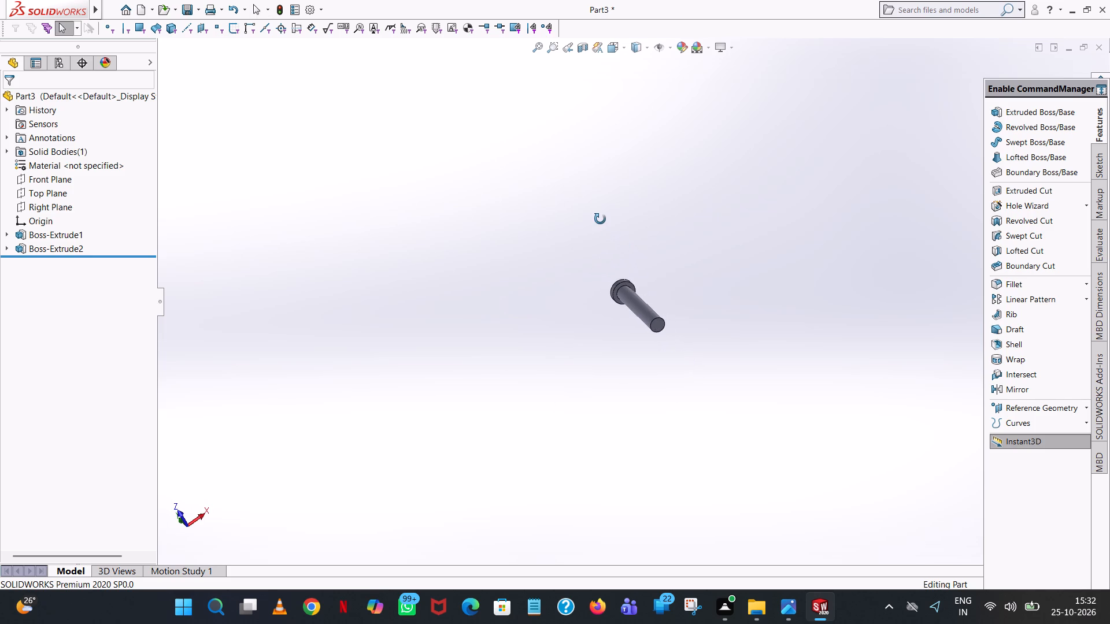
pyautogui.moveTo(600, 219); pyautogui.dragTo(584, 336, button='middle')
pyautogui.scroll(1, 600, 219)
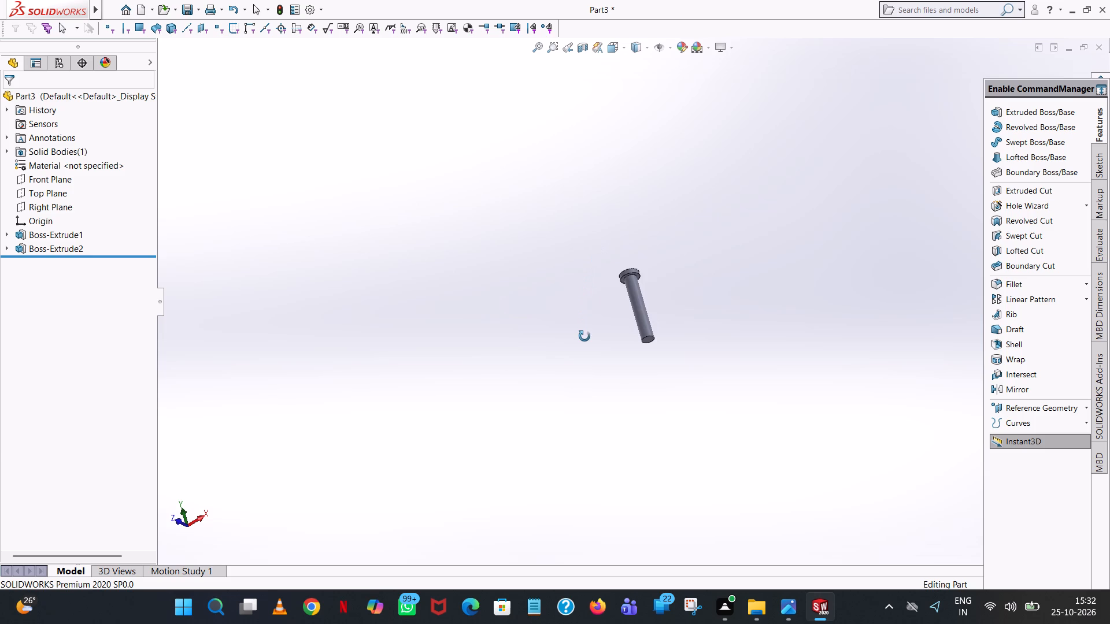
pyautogui.moveTo(584, 336); pyautogui.dragTo(584, 338, button='middle')
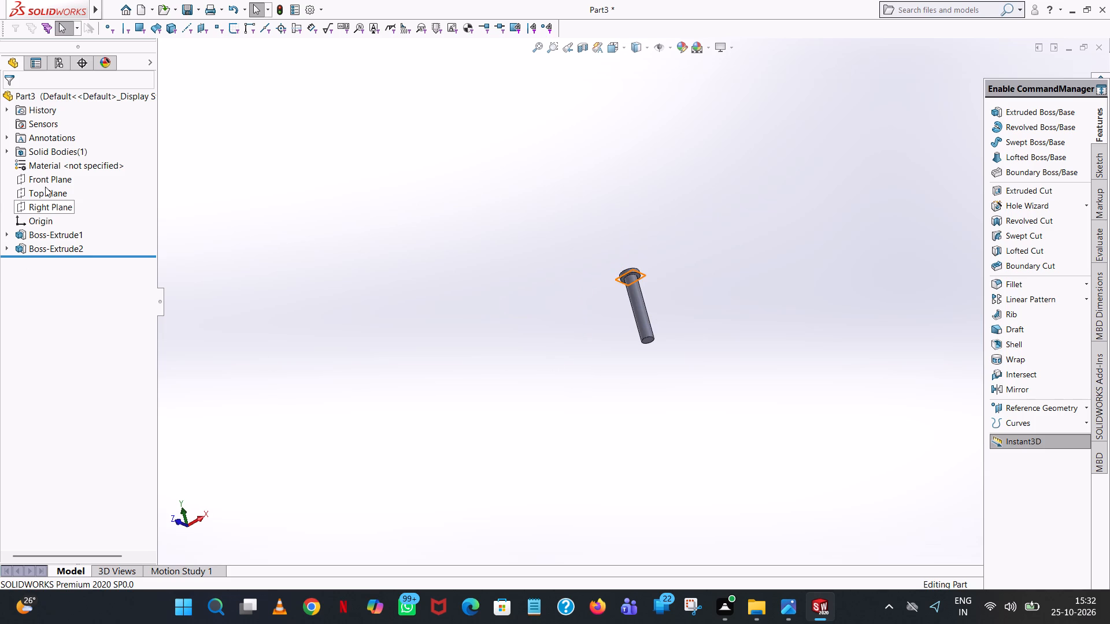
# On the Front Plane, sketch an 8 mm vertical line upward from the midpoint of the shank's free end edge.
pyautogui.click(49, 174)
pyautogui.scroll(-7, 678, 337)
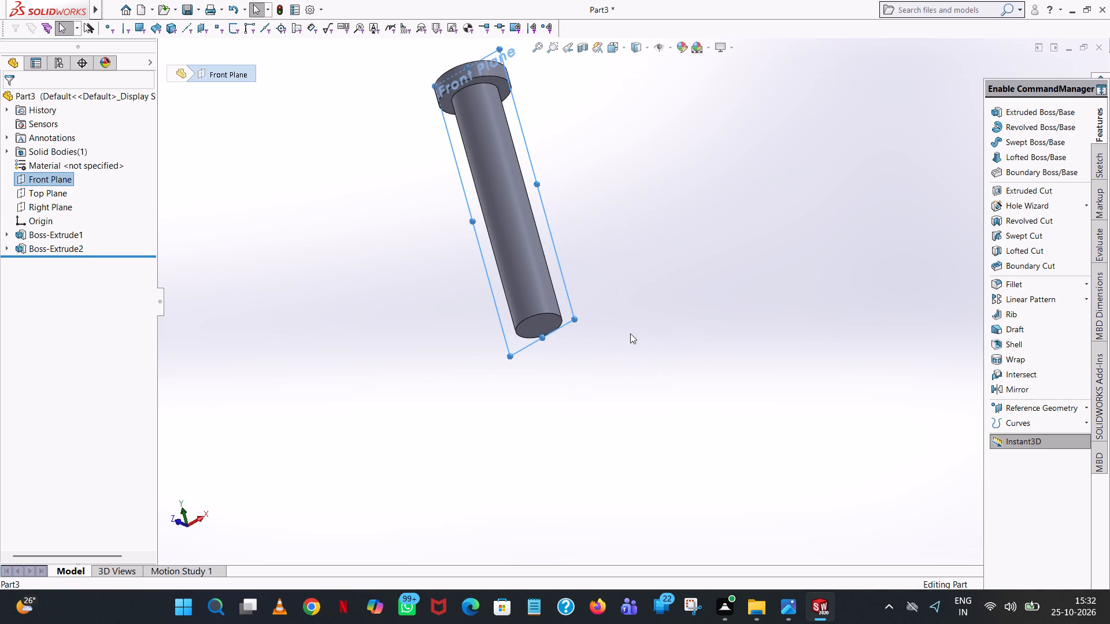
pyautogui.moveTo(630, 333); pyautogui.dragTo(587, 203, button='middle')
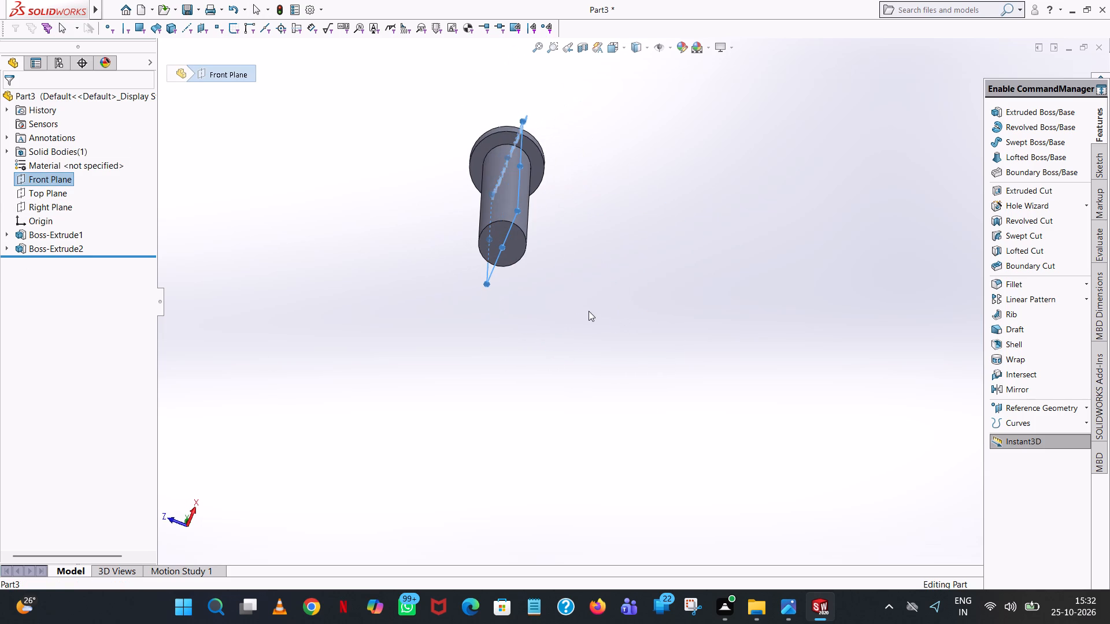
pyautogui.moveTo(589, 311); pyautogui.dragTo(643, 503, button='middle')
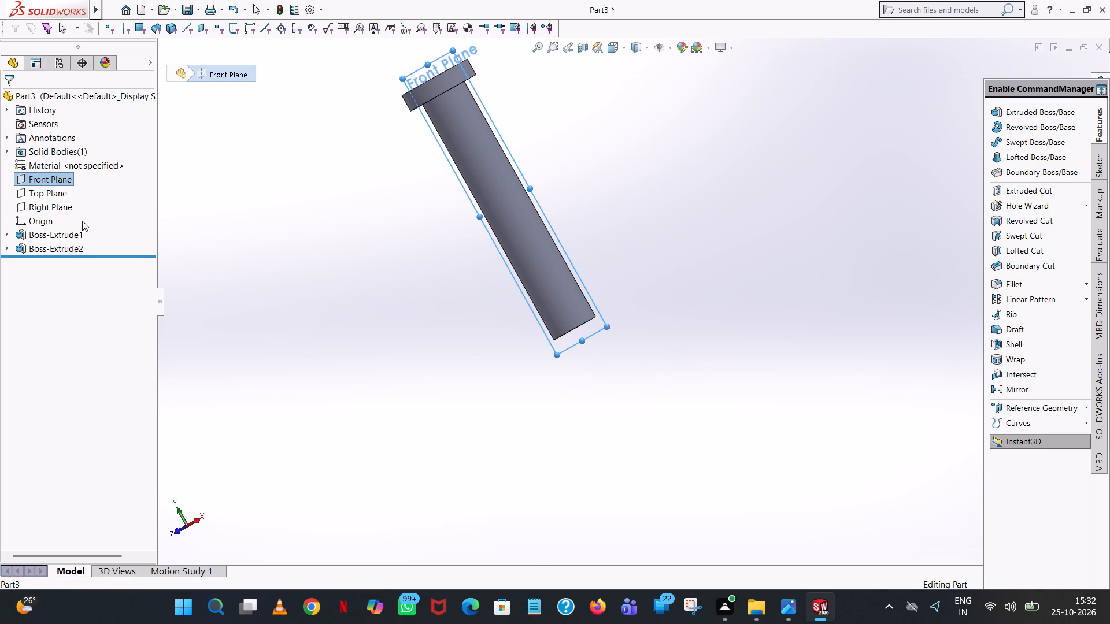
pyautogui.rightClick(54, 174)
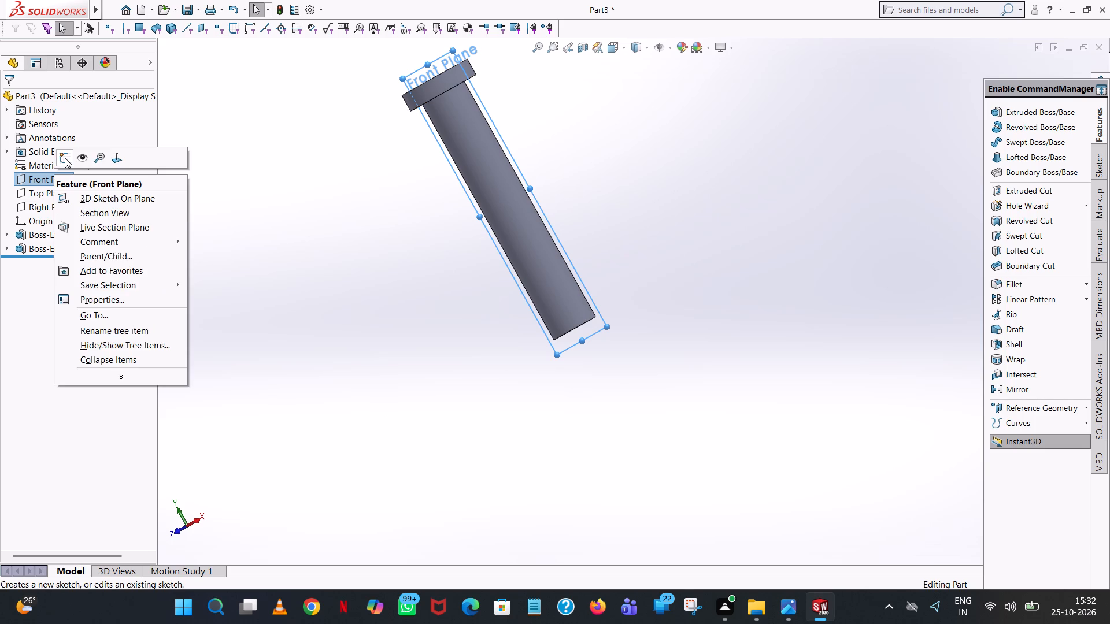
pyautogui.click(65, 158)
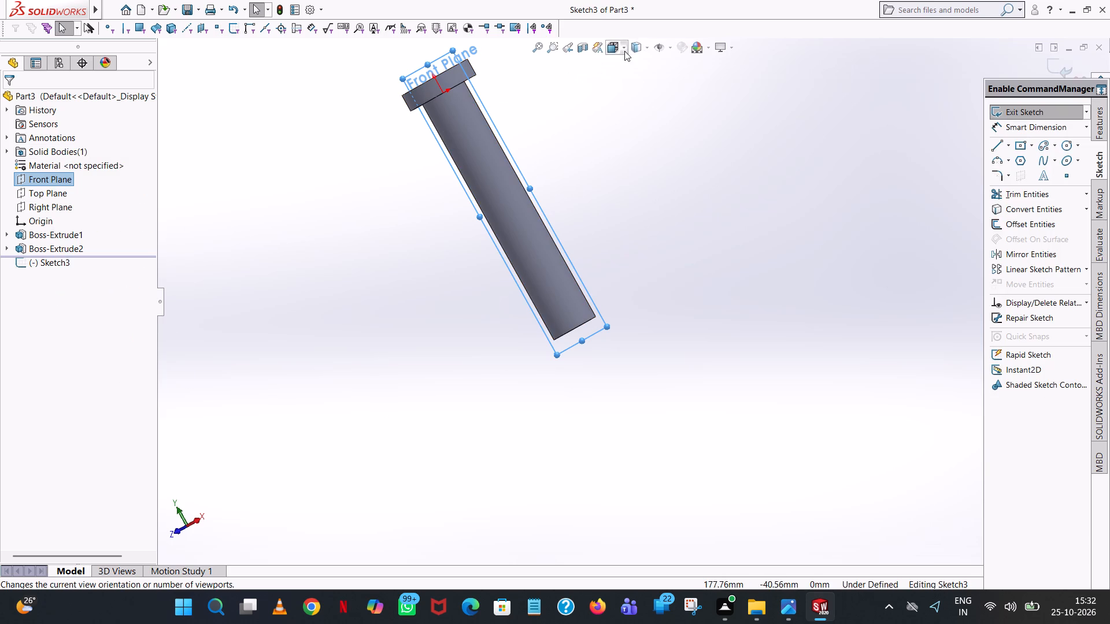
pyautogui.click(624, 46)
pyautogui.click(673, 114)
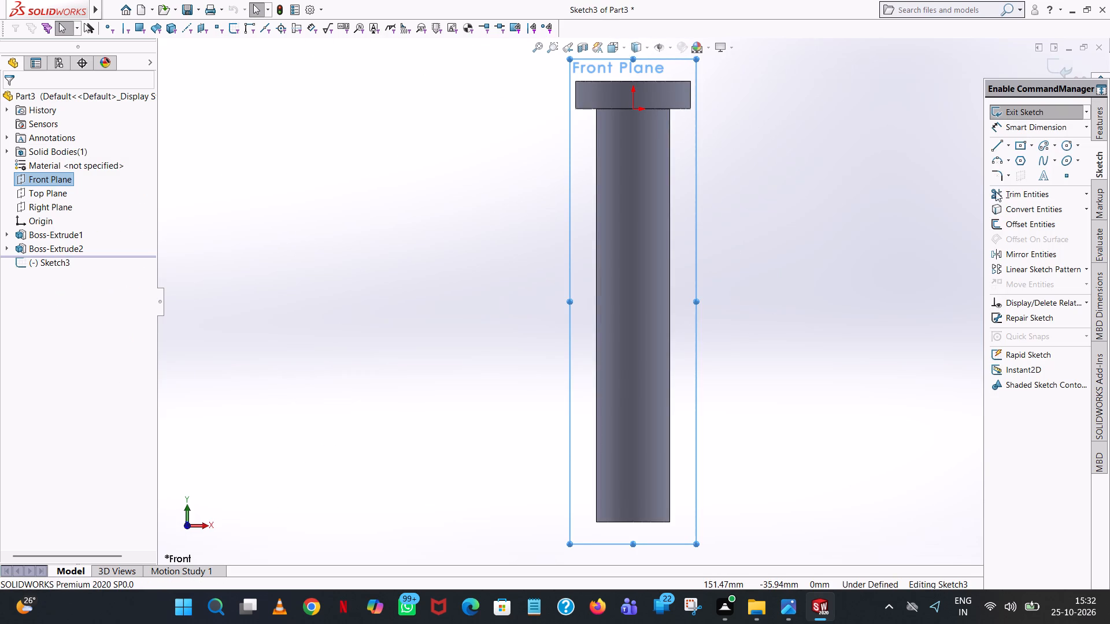
pyautogui.click(999, 147)
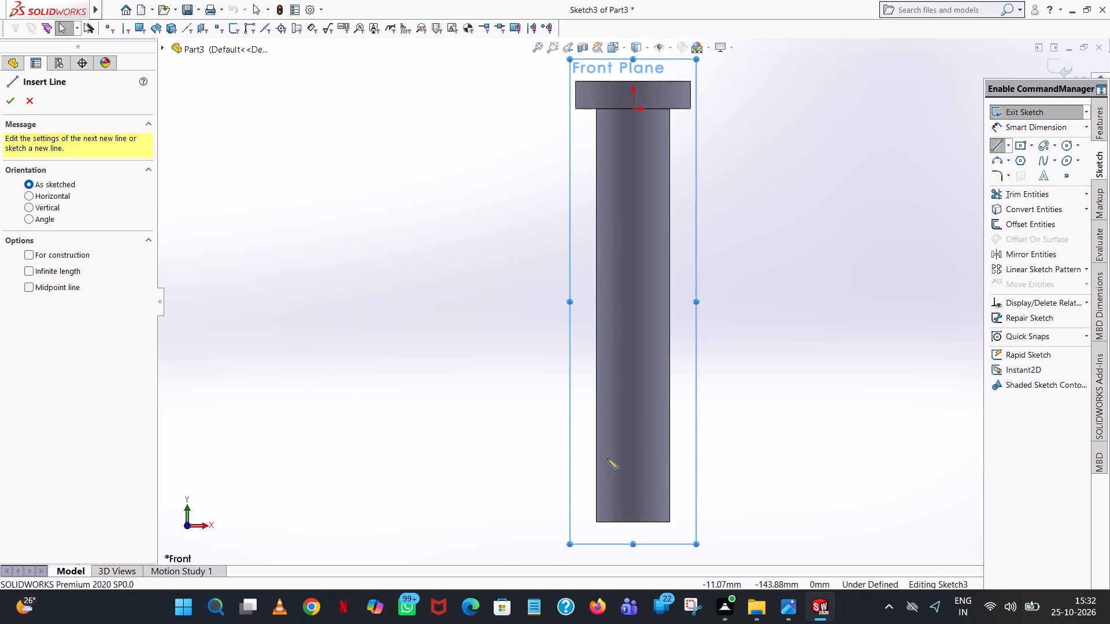
pyautogui.click(633, 522)
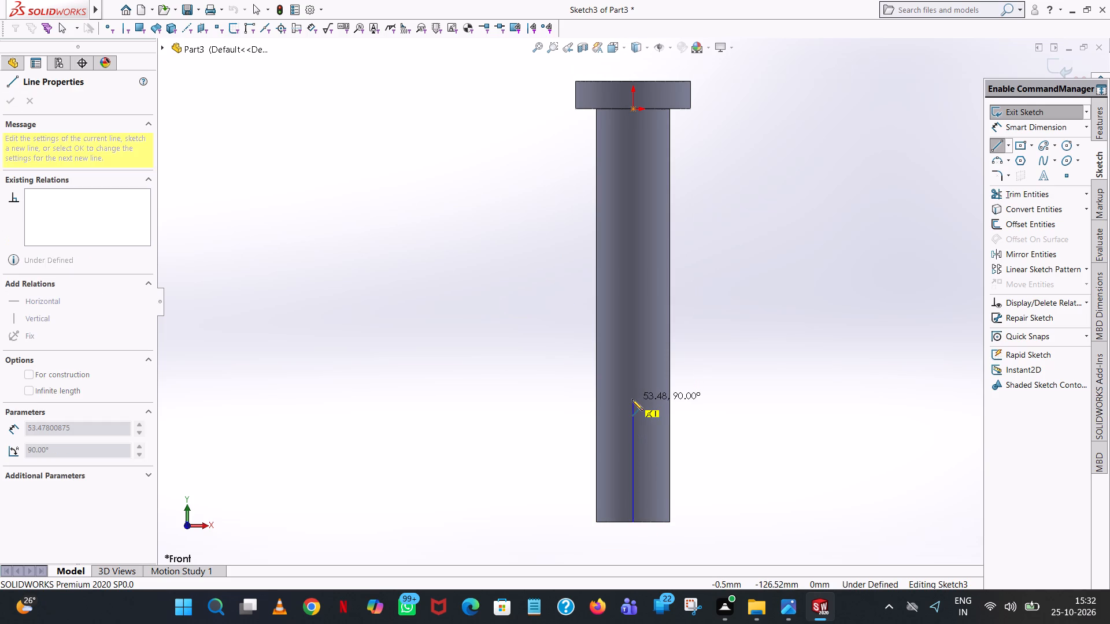
pyautogui.click(632, 399)
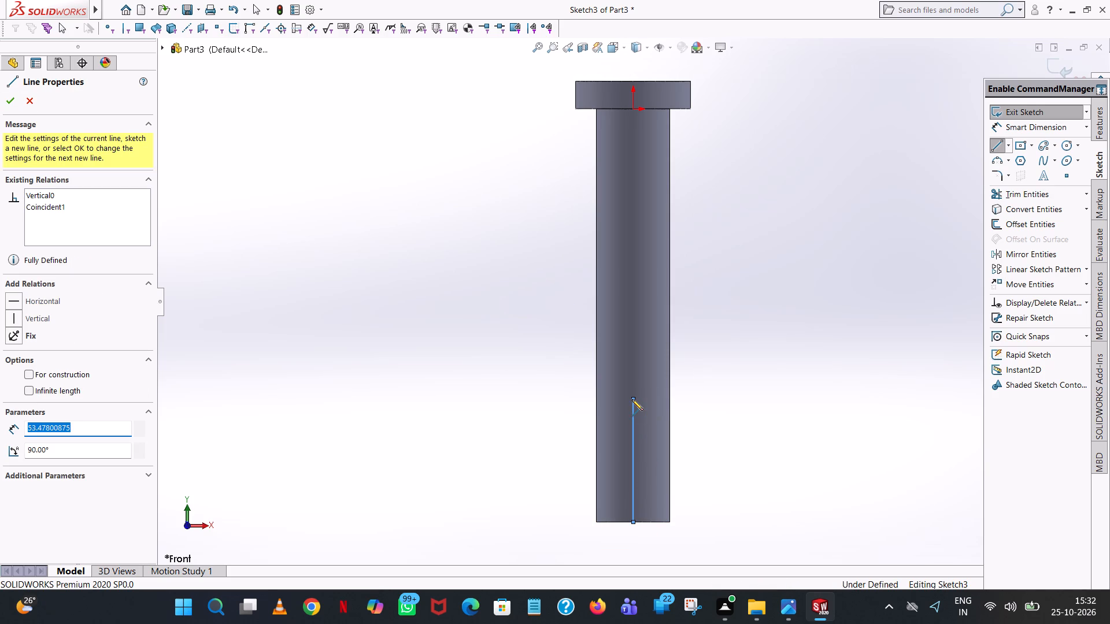
pyautogui.press('8')
pyautogui.press('Return')
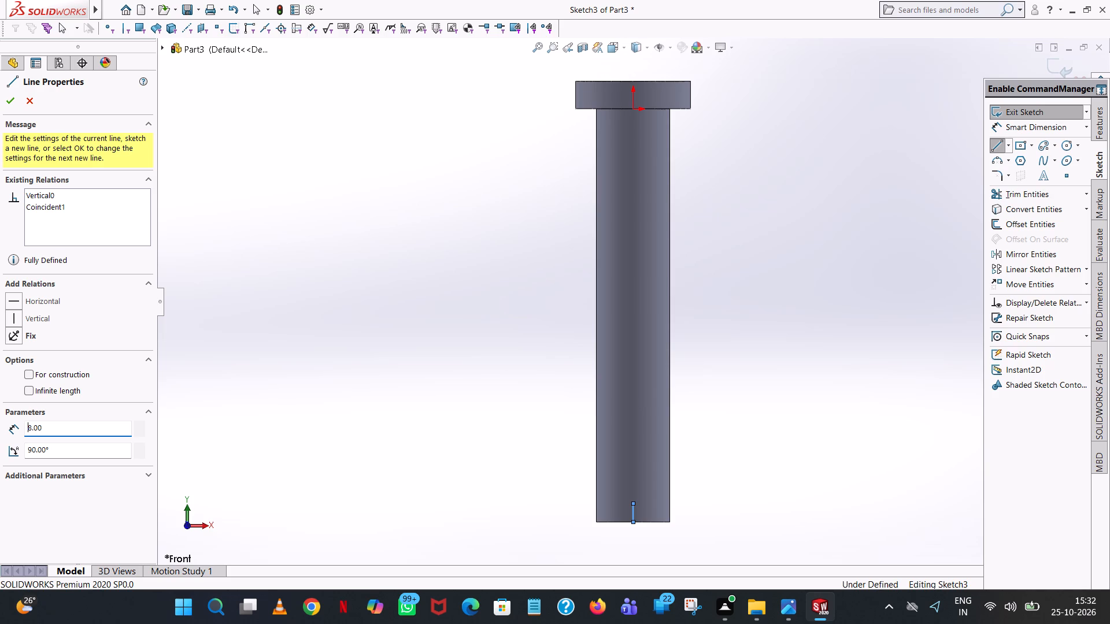
pyautogui.rightClick(632, 399)
pyautogui.click(664, 413)
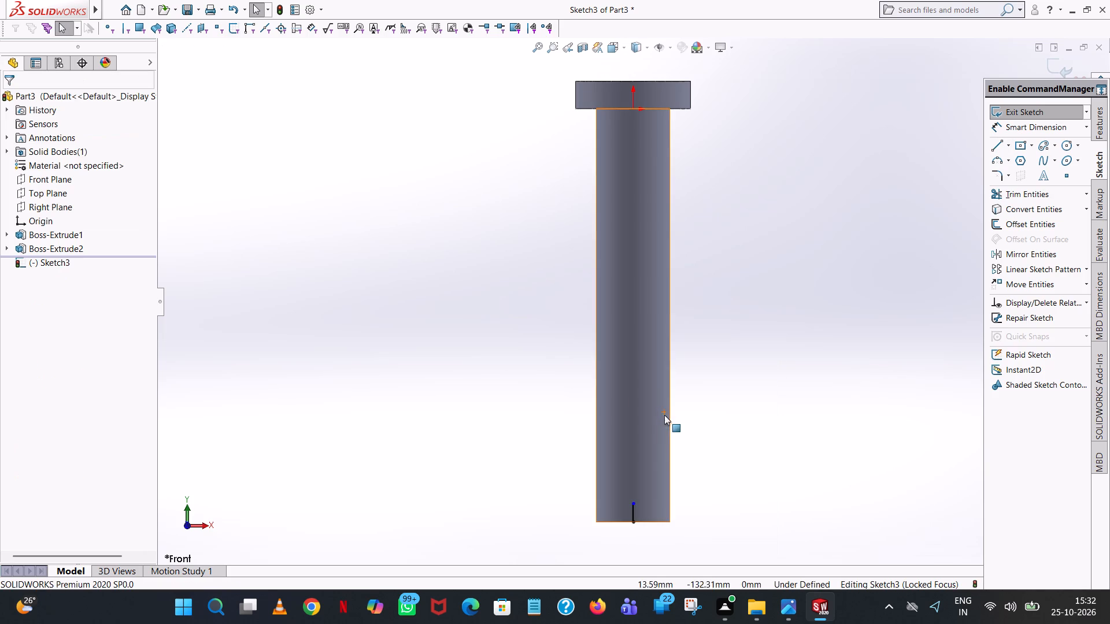
# Sketch a circle of 2.5 mm radius centred on the upper end of the vertical line near the shank's free end.
pyautogui.scroll(-10, 637, 535)
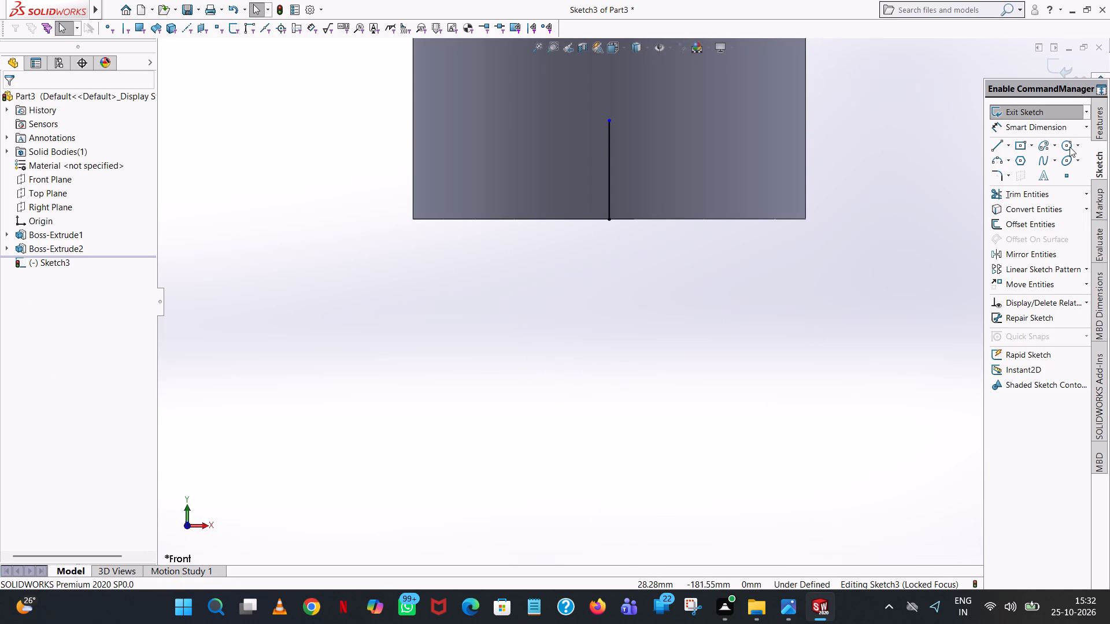
pyautogui.click(1070, 147)
pyautogui.click(612, 122)
pyautogui.click(646, 99)
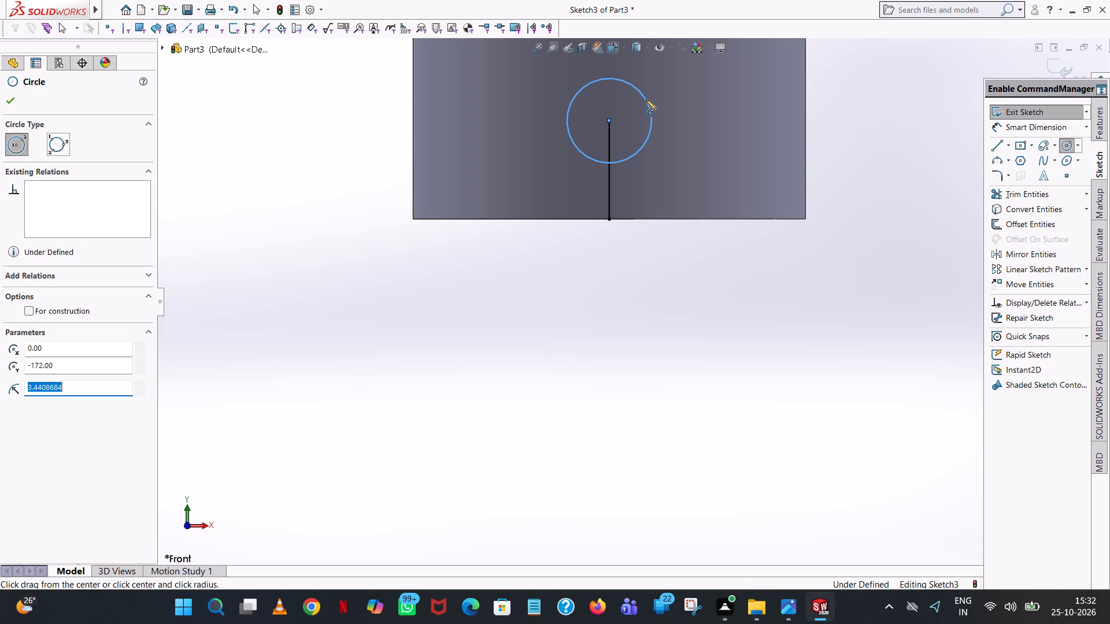
pyautogui.write('2.5')
pyautogui.press('Return')
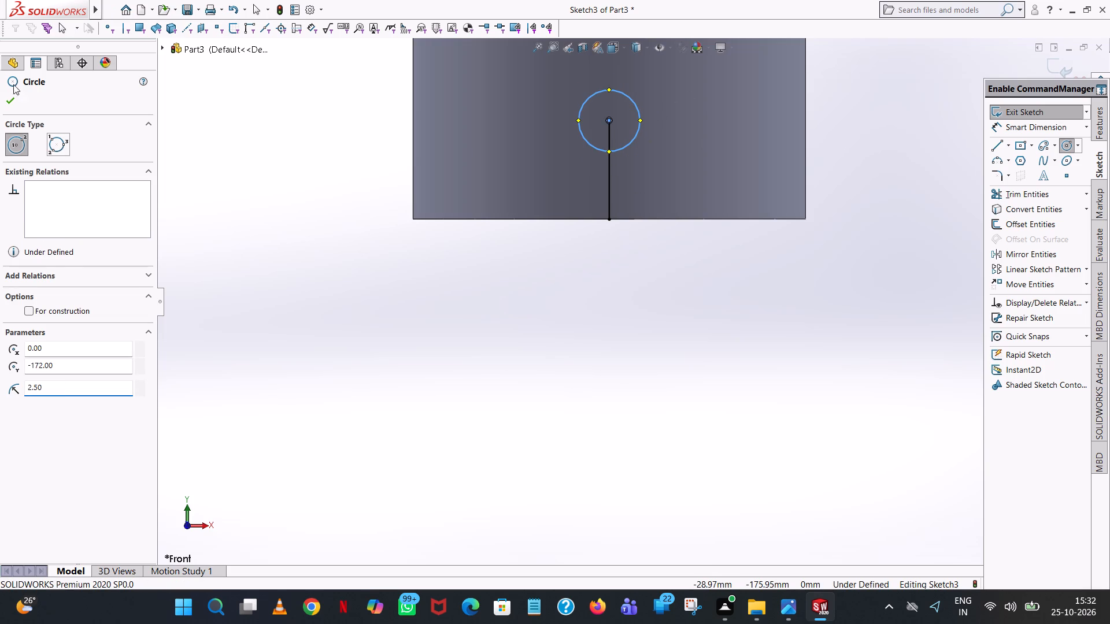
pyautogui.click(18, 102)
pyautogui.click(713, 302)
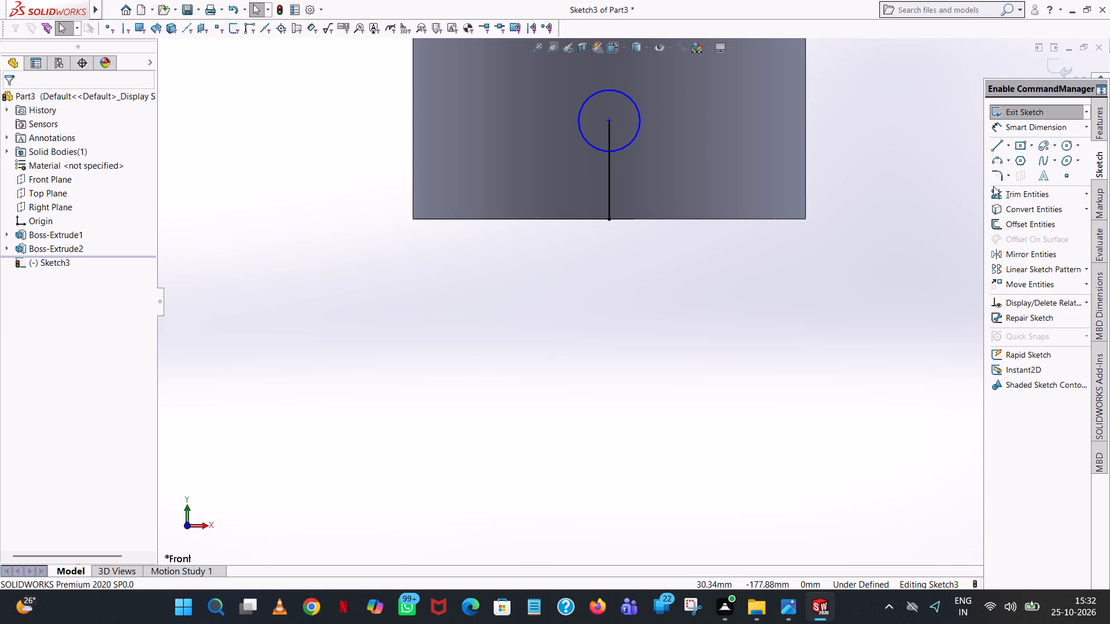
# Trim away the vertical line inside and below the circle, leaving only the circle in the sketch.
pyautogui.click(1004, 190)
pyautogui.click(604, 127)
pyautogui.click(610, 129)
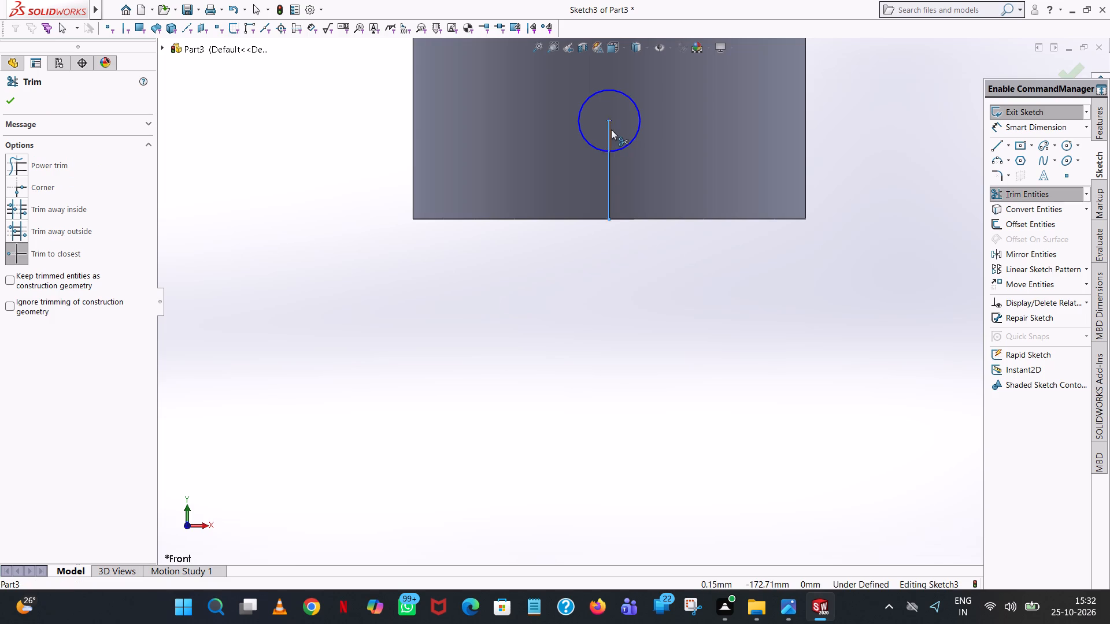
pyautogui.click(610, 200)
pyautogui.click(17, 103)
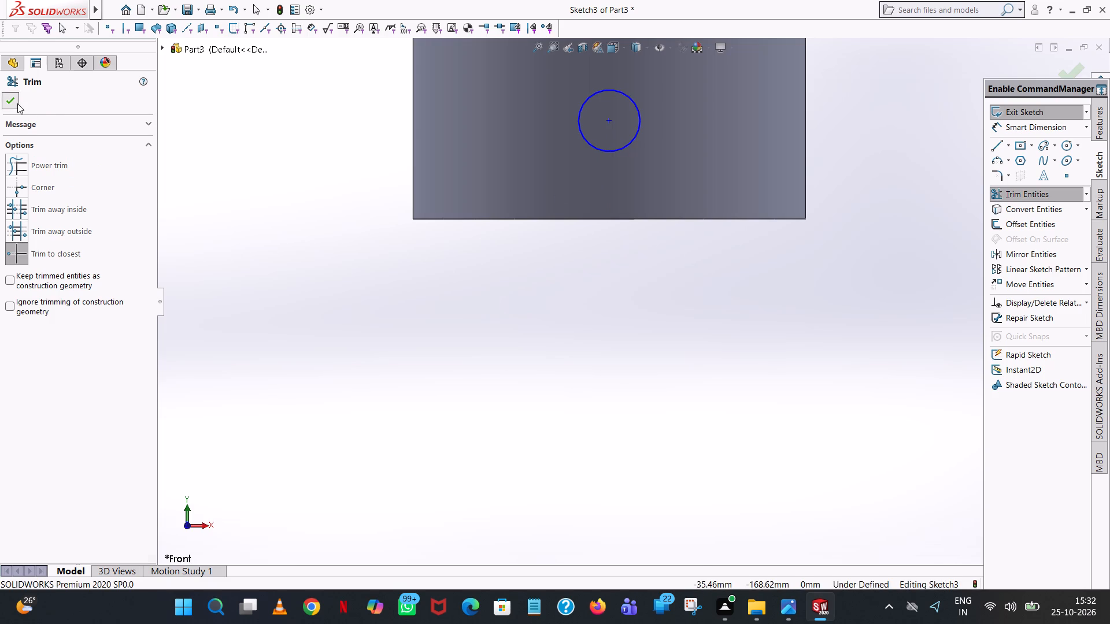
# Add a diameter dimension to the circle near the shank's free end.
pyautogui.click(1005, 127)
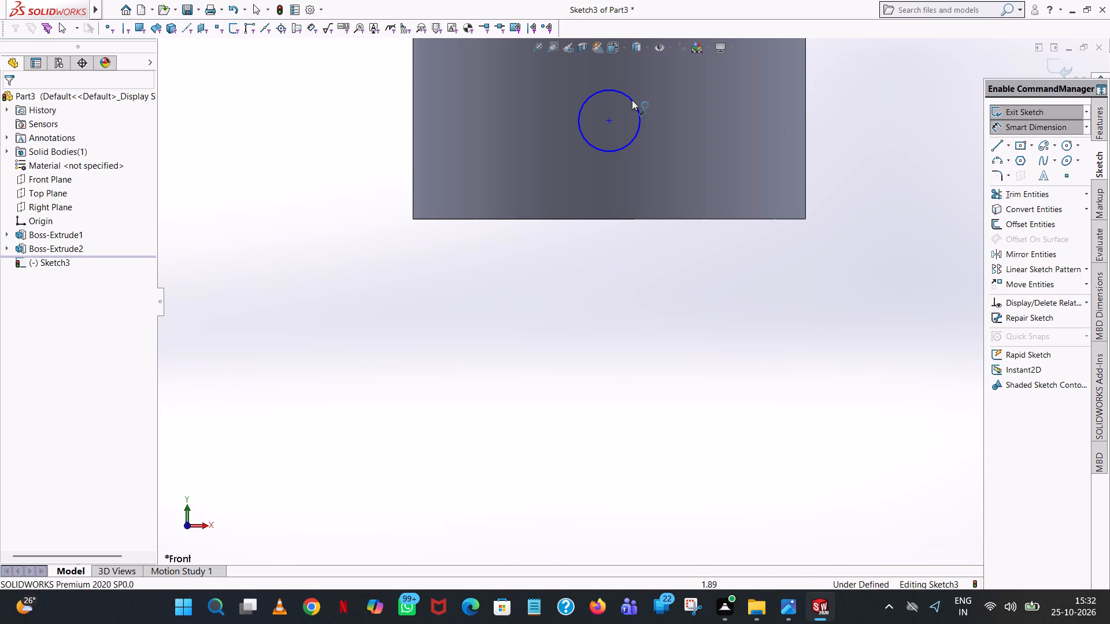
pyautogui.click(632, 100)
pyautogui.click(897, 118)
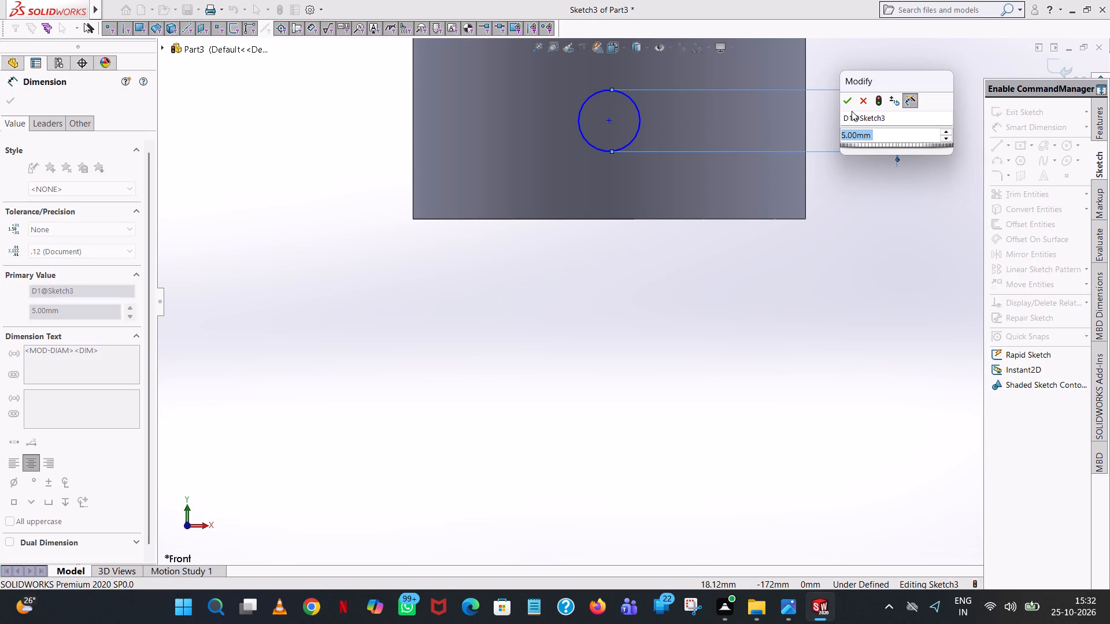
pyautogui.click(850, 105)
pyautogui.click(856, 77)
# Dimension the circle centre's vertical distance from the shank's end edge and its horizontal distance from the shank's end corner.
pyautogui.click(611, 121)
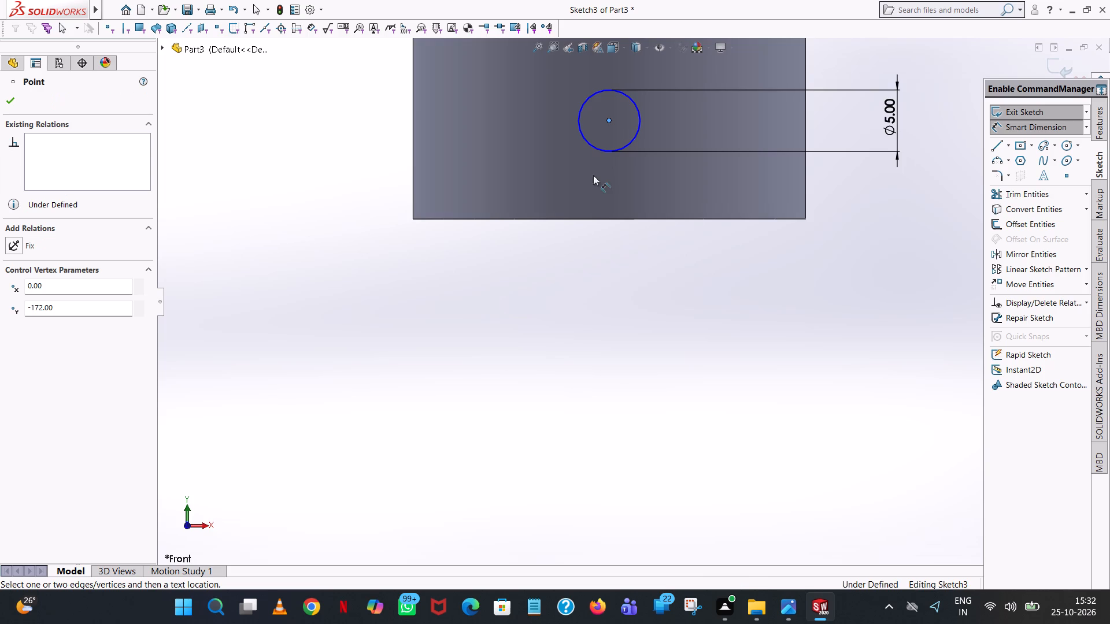
pyautogui.click(590, 220)
pyautogui.click(267, 229)
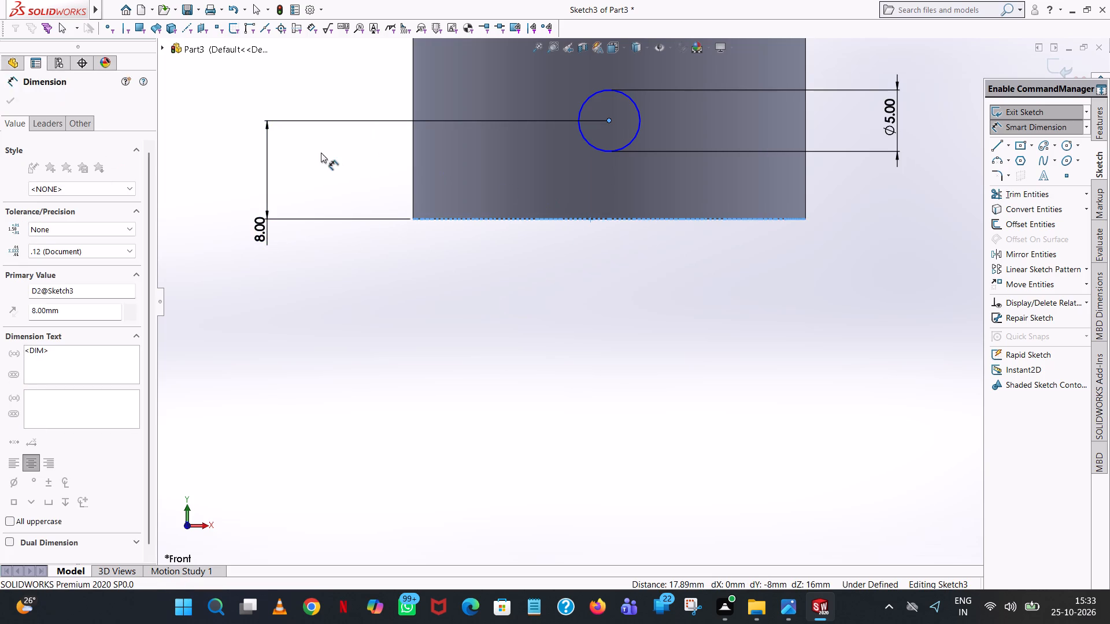
pyautogui.click(220, 211)
pyautogui.click(301, 159)
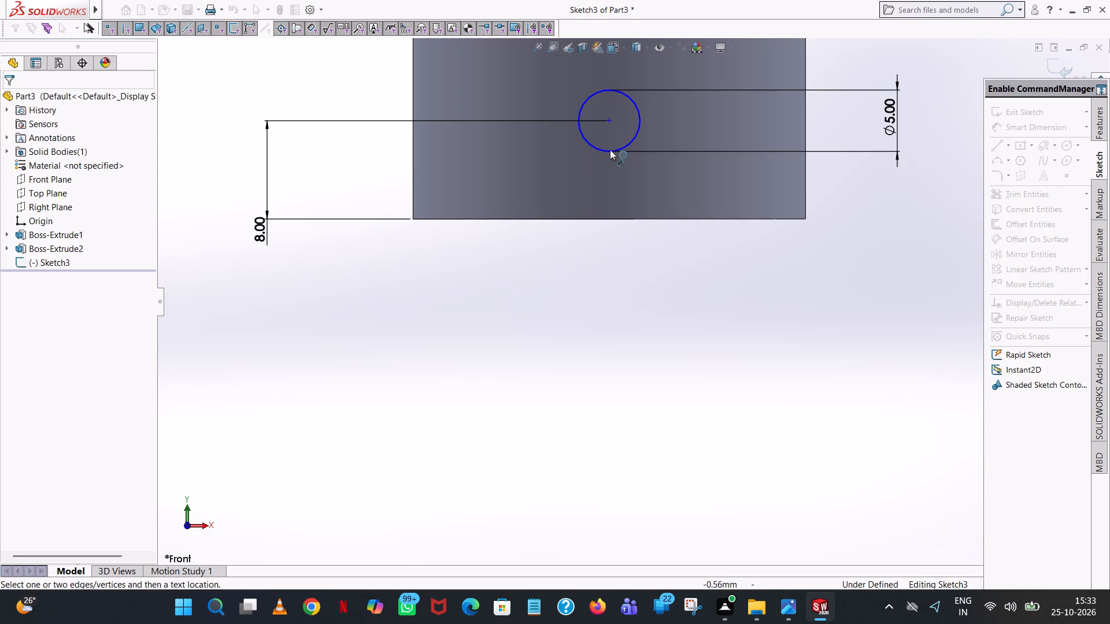
pyautogui.click(610, 121)
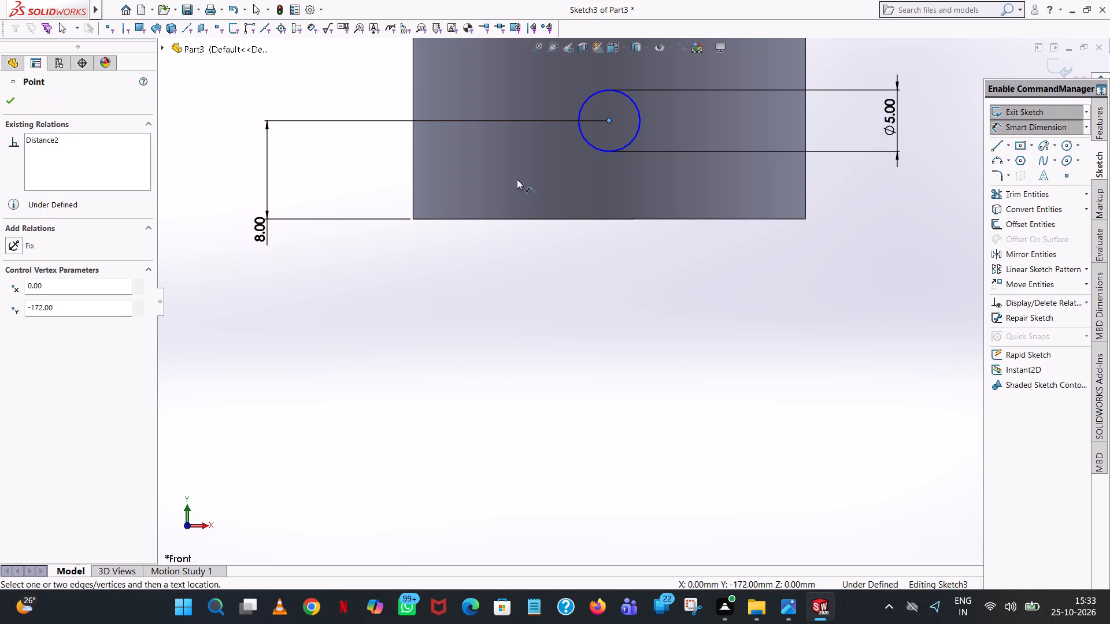
pyautogui.click(413, 218)
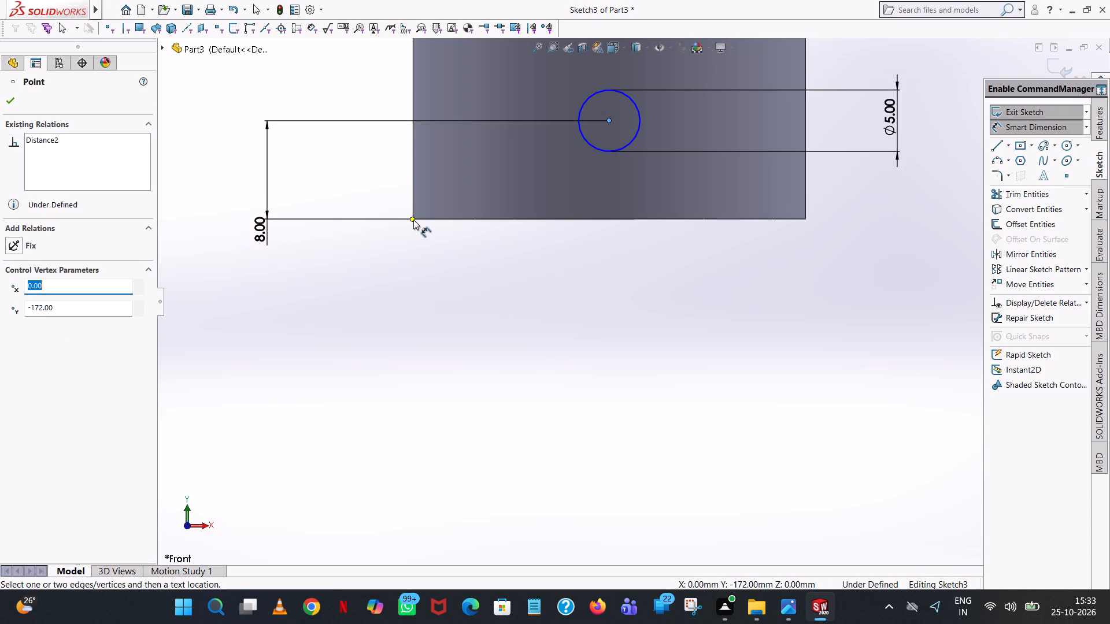
pyautogui.click(413, 220)
pyautogui.click(509, 310)
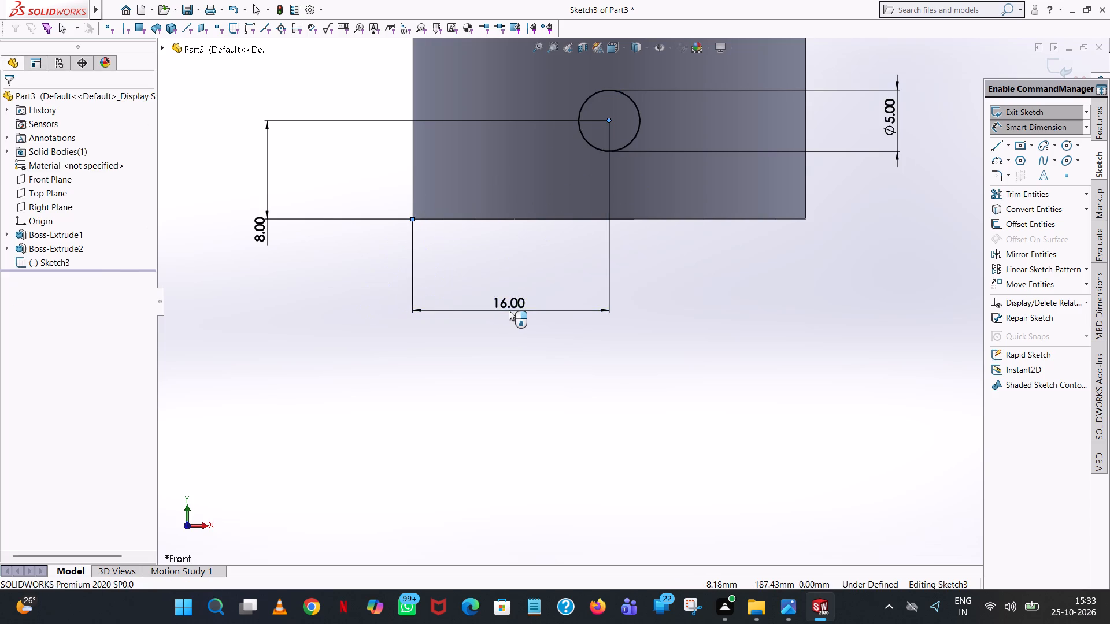
pyautogui.click(456, 293)
pyautogui.click(709, 300)
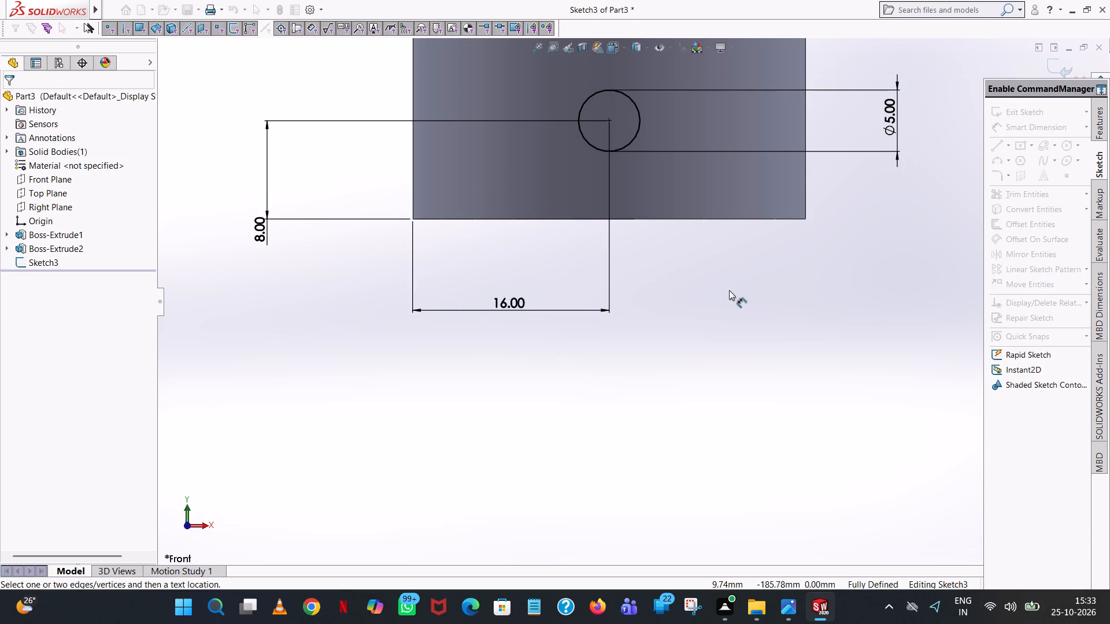
# Cut the circle through the shank with an Extruded Cut, using the Mid Plane end condition and 180 mm depth.
pyautogui.scroll(7, 729, 290)
pyautogui.moveTo(768, 277); pyautogui.dragTo(660, 328, button='middle')
pyautogui.scroll(1, 678, 327)
pyautogui.click(1094, 122)
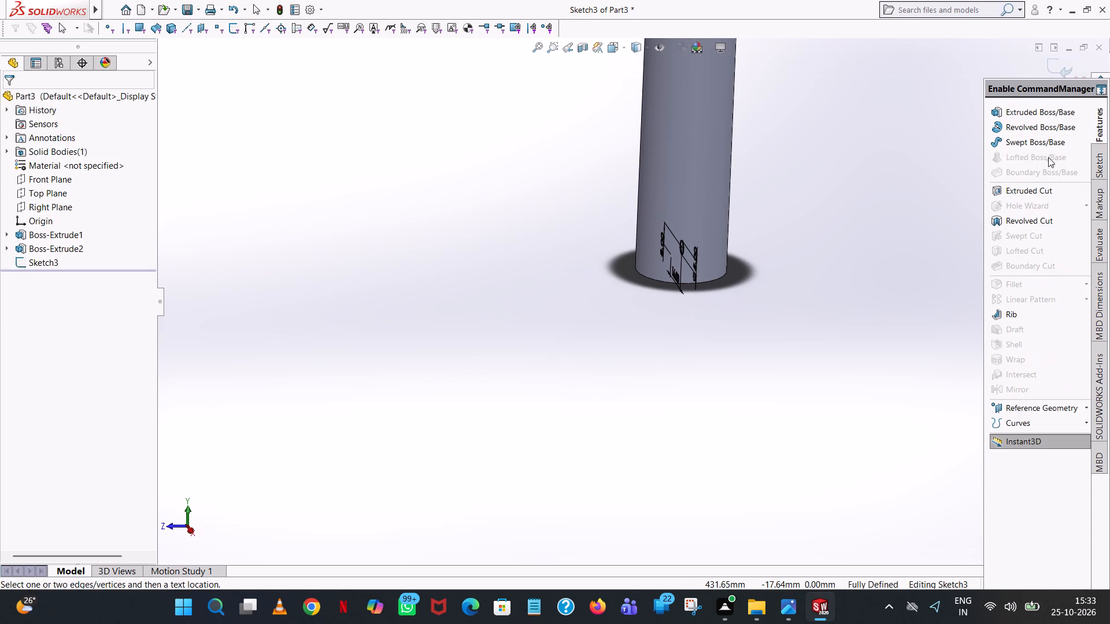
pyautogui.click(1008, 193)
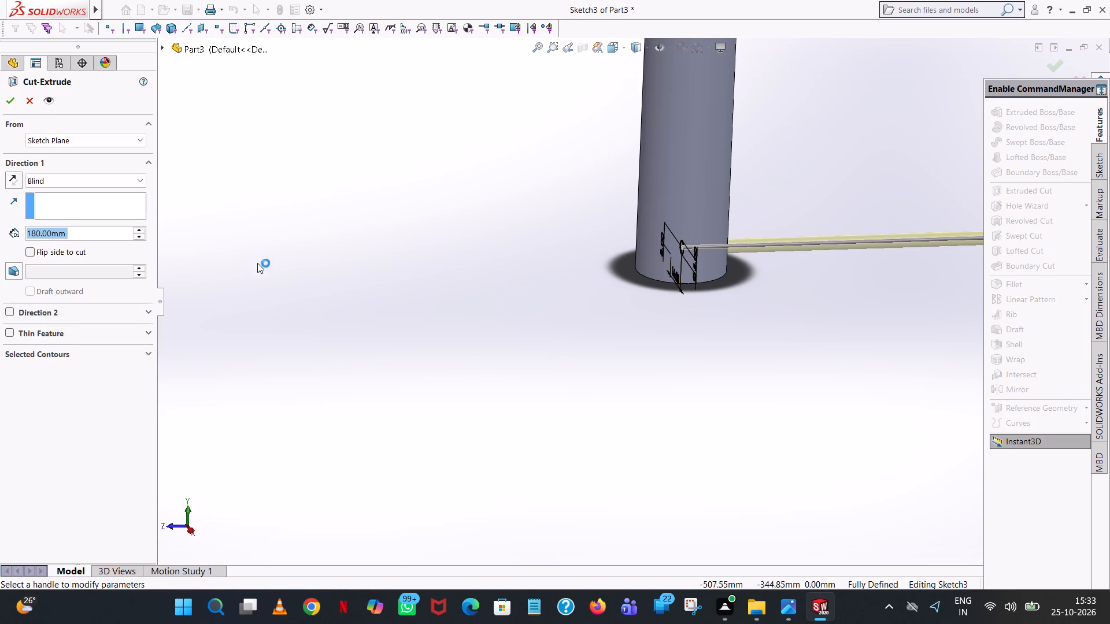
pyautogui.click(75, 183)
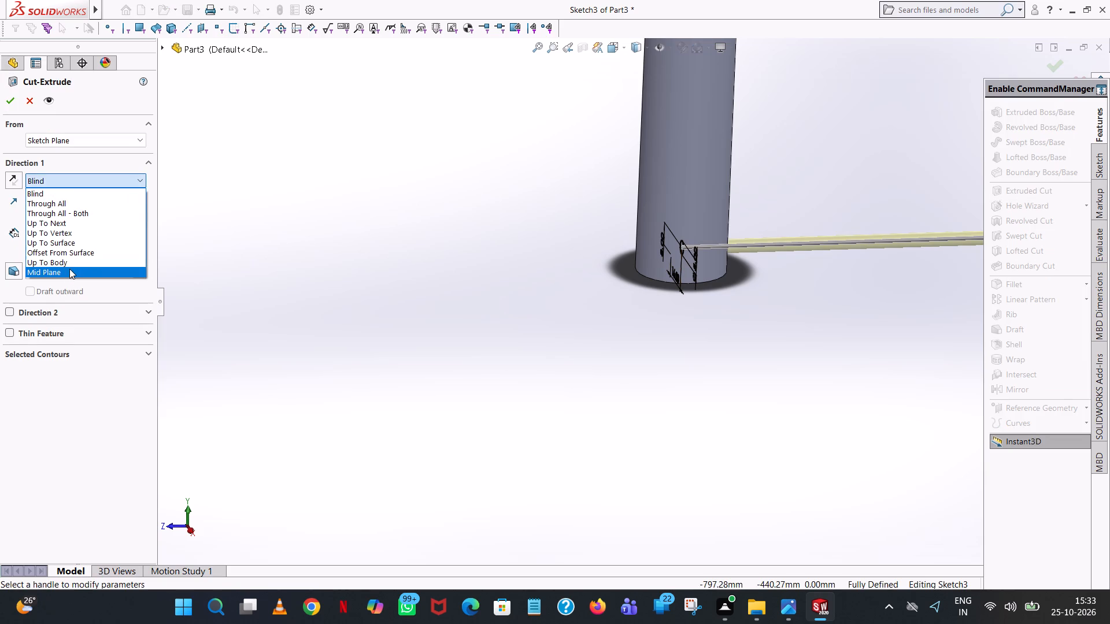
pyautogui.click(68, 272)
pyautogui.click(10, 102)
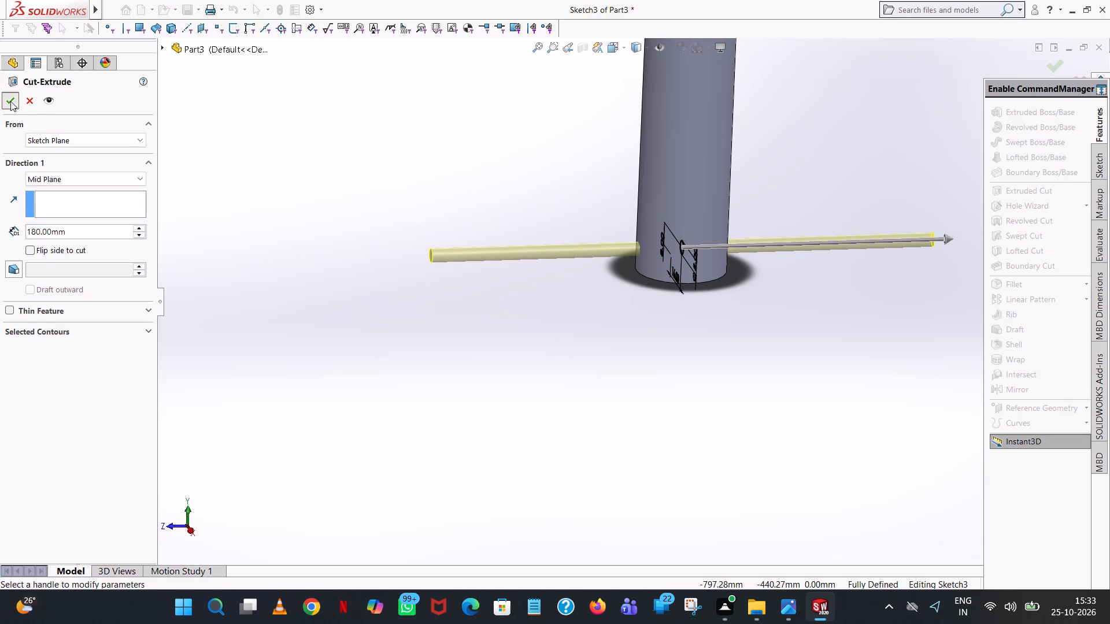
pyautogui.click(487, 166)
# Examine the cross hole at the shank's free end and the whole pin from several angles.
pyautogui.moveTo(561, 259); pyautogui.dragTo(769, 317, button='middle')
pyautogui.scroll(1, 599, 273)
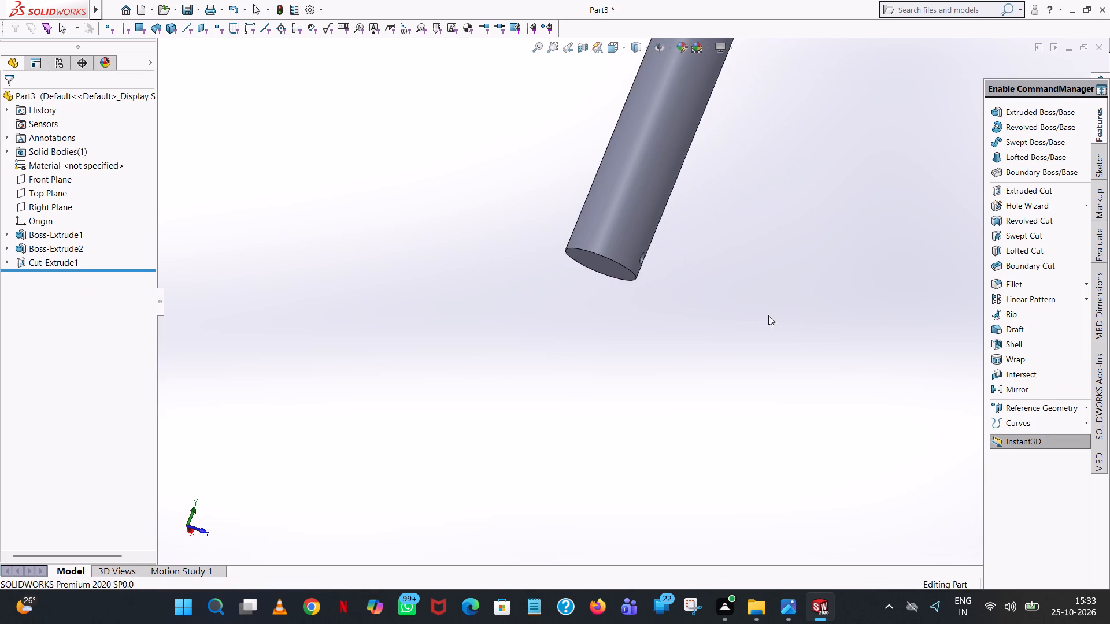
pyautogui.scroll(4, 737, 292)
pyautogui.moveTo(737, 292); pyautogui.dragTo(433, 313, button='middle')
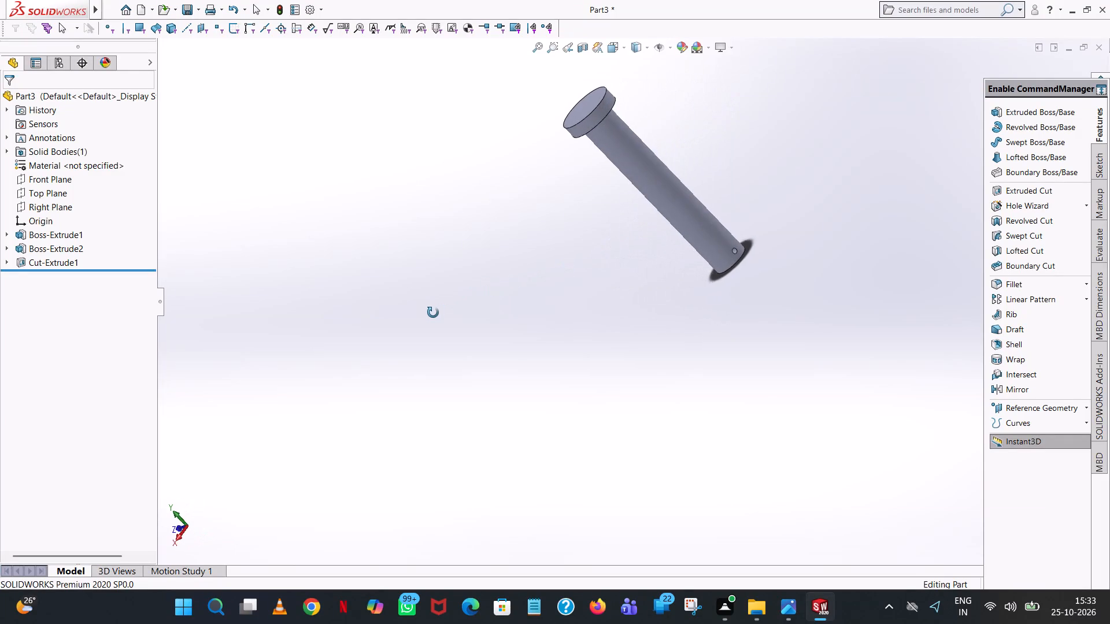
pyautogui.moveTo(433, 313); pyautogui.dragTo(433, 313, button='middle')
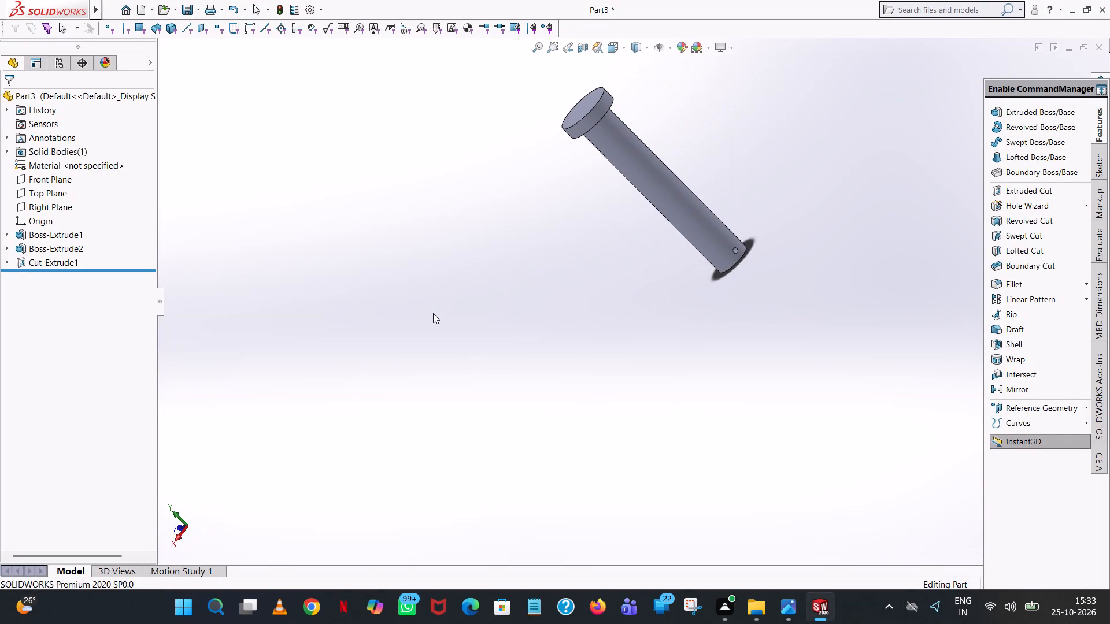
pyautogui.scroll(-1, 681, 251)
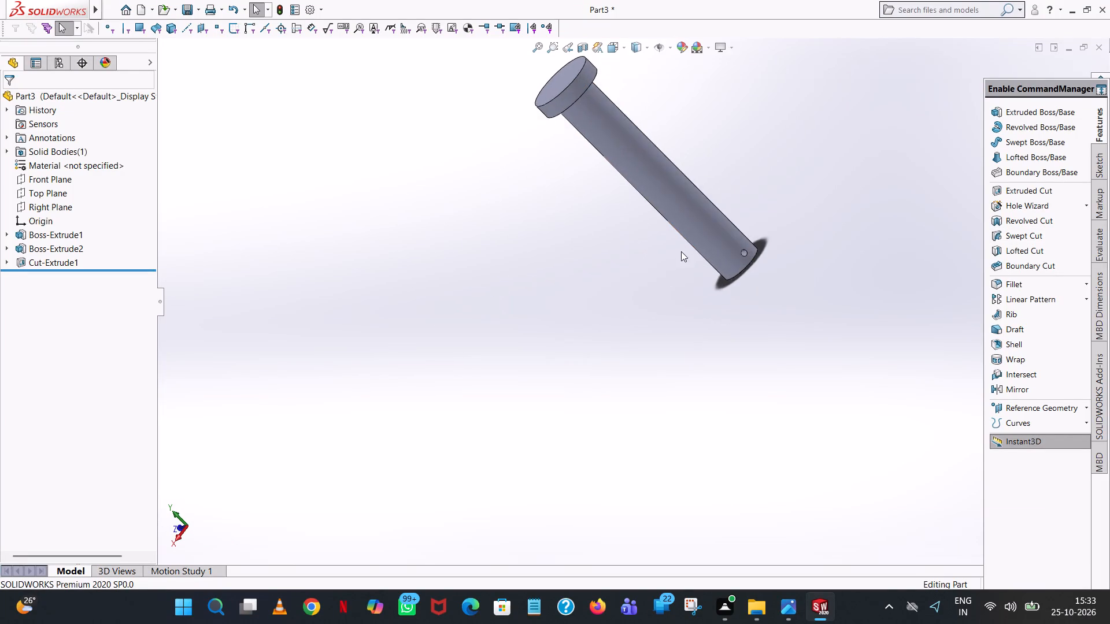
pyautogui.scroll(7, 681, 251)
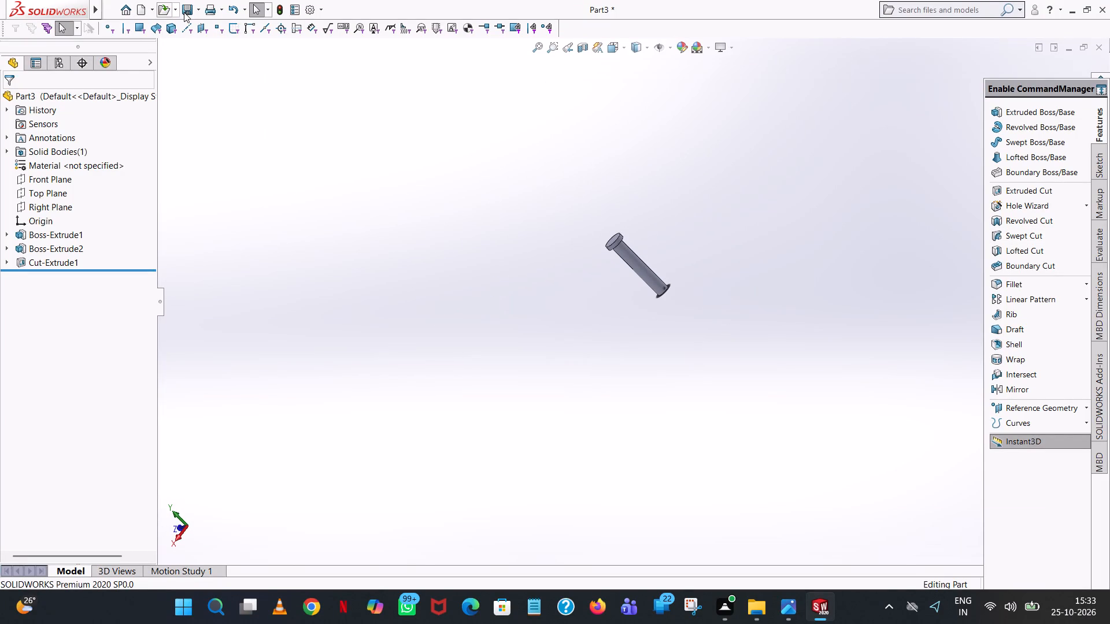
# Save the part as "pin" in the hookes joint folder.
pyautogui.click(184, 12)
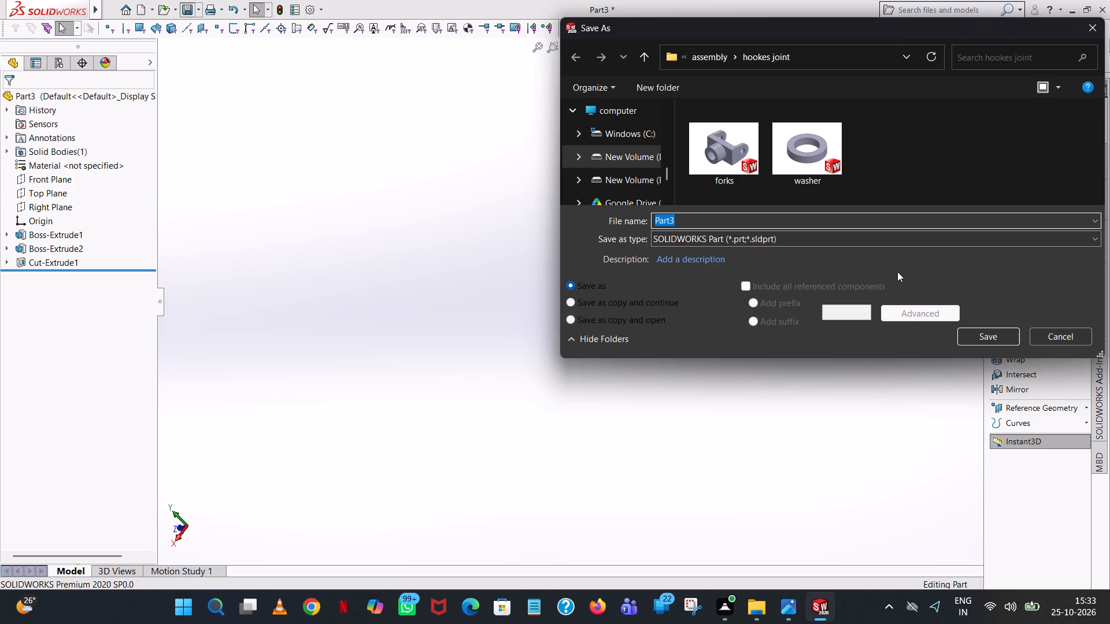
pyautogui.write('pin')
pyautogui.click(1007, 335)
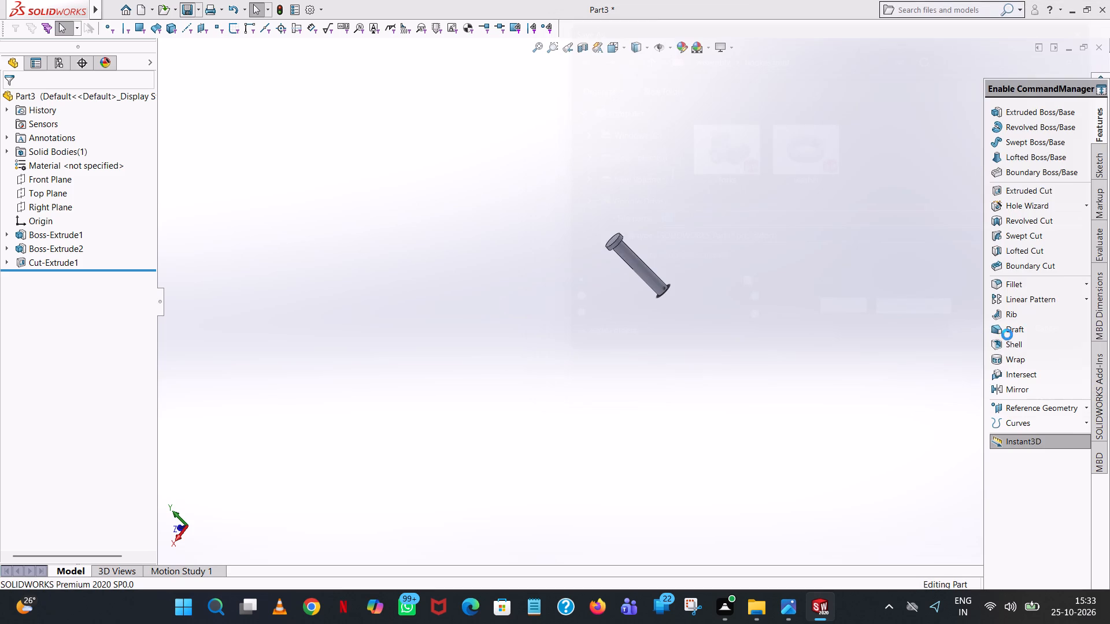
# Save a PDF copy of the pin, named "pin", in the hookes joint folder.
pyautogui.click(194, 6)
pyautogui.click(197, 10)
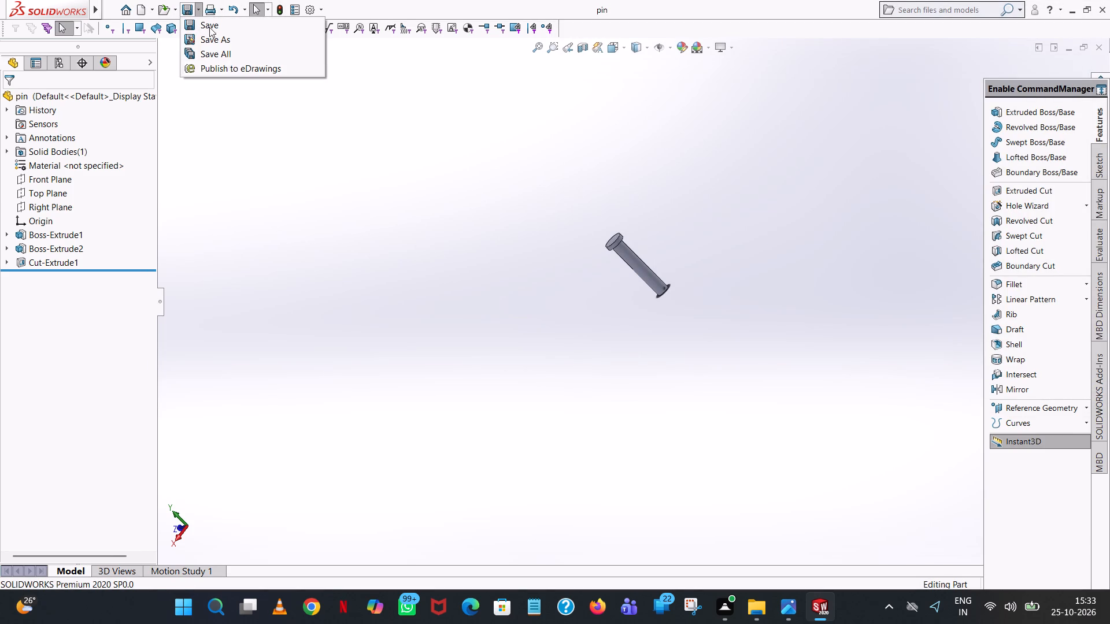
pyautogui.click(233, 35)
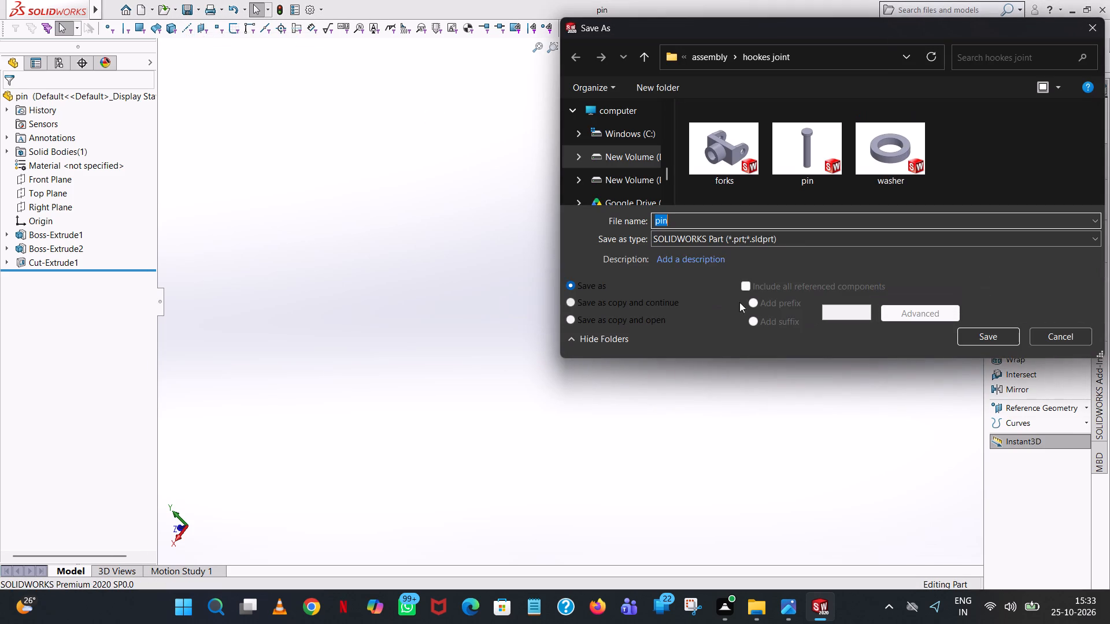
pyautogui.click(752, 231)
pyautogui.click(727, 330)
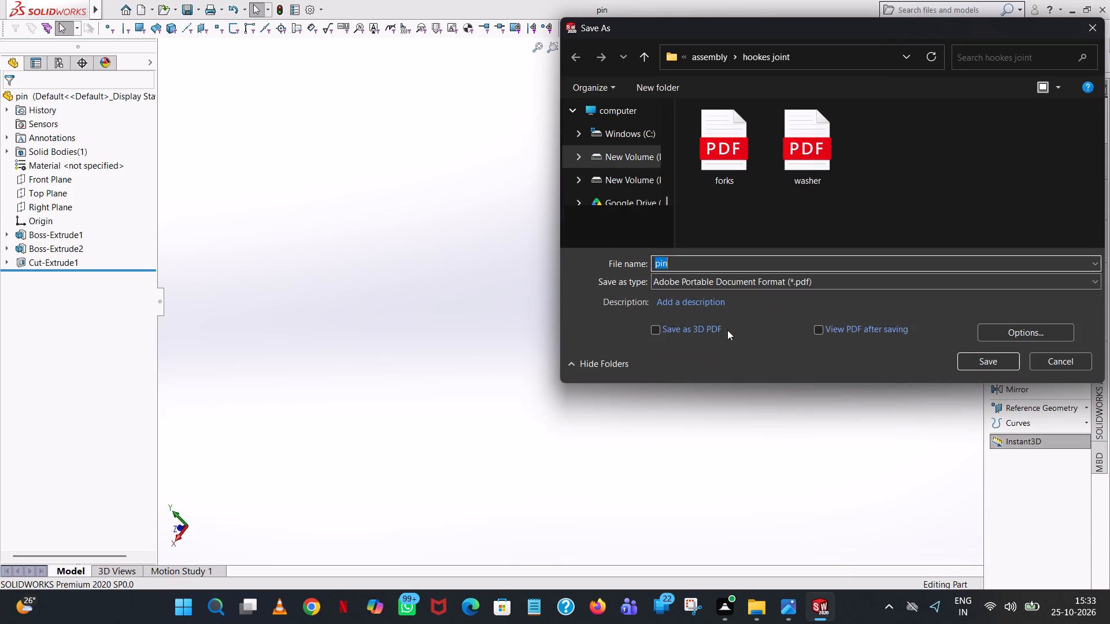
pyautogui.click(971, 359)
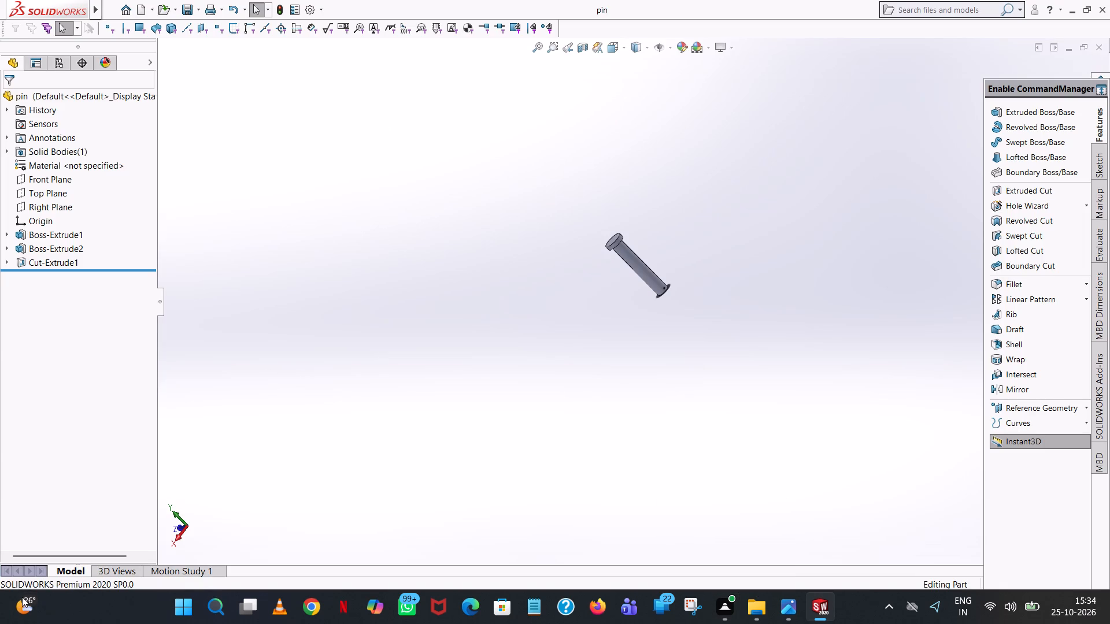
# Create a new assembly document.
pyautogui.click(139, 5)
pyautogui.doubleClick(449, 292)
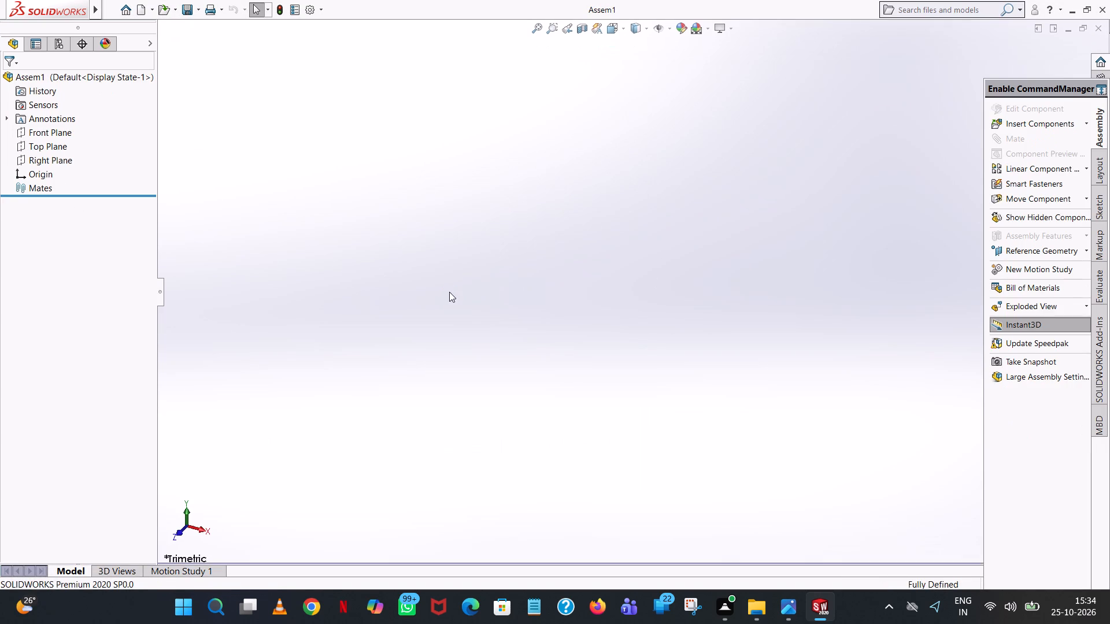
pyautogui.moveTo(453, 292); pyautogui.dragTo(501, 348)
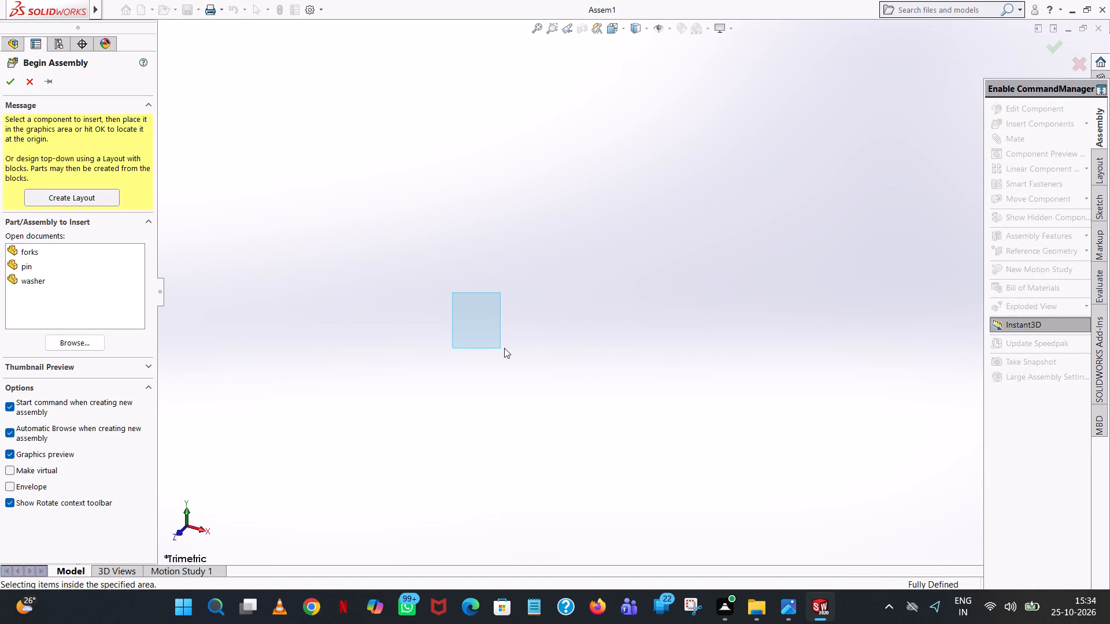
pyautogui.click(504, 348)
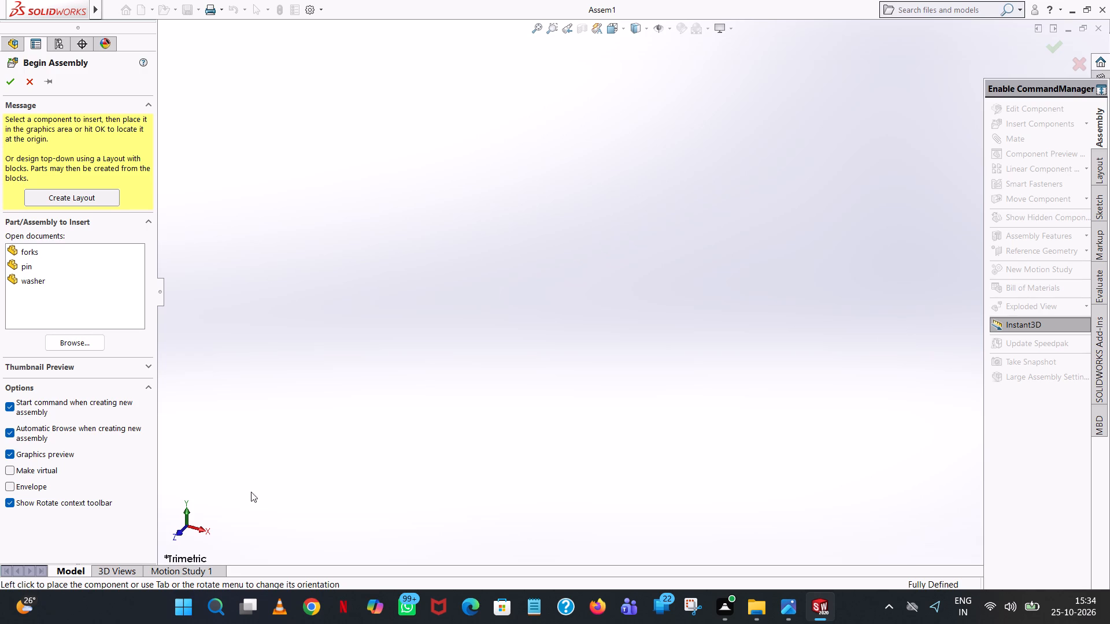
# Insert the forks, pin and washer parts from the hookes joint folder and place them apart from each other in the assembly.
pyautogui.click(59, 344)
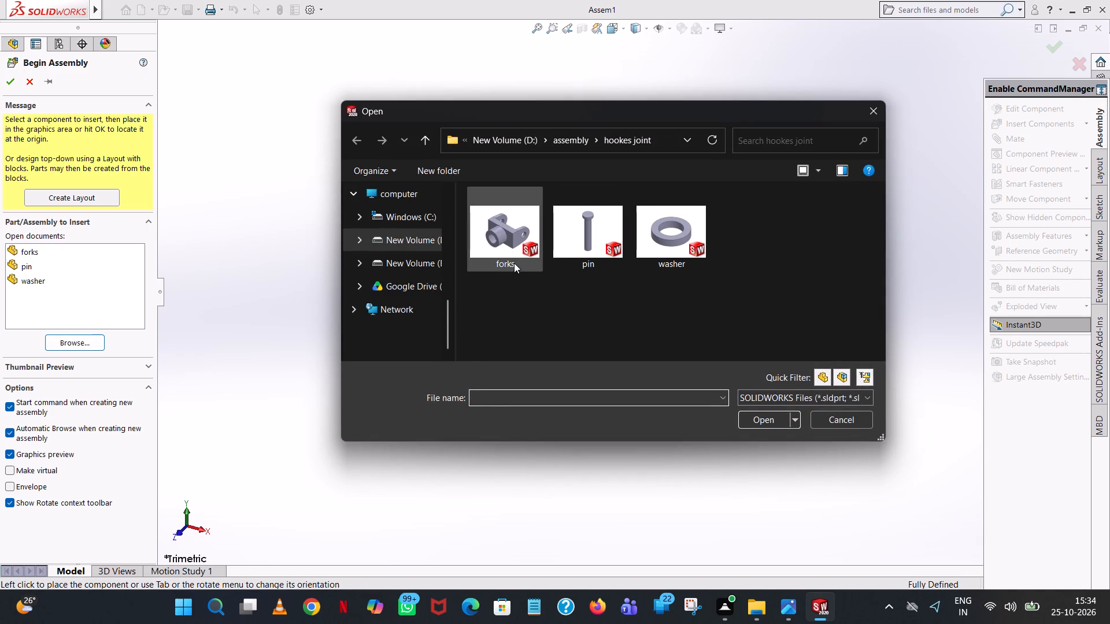
pyautogui.keyDown('ctrl'); pyautogui.click(514, 261); pyautogui.keyUp('ctrl')
pyautogui.keyDown('ctrl'); pyautogui.click(619, 238); pyautogui.keyUp('ctrl')
pyautogui.keyDown('ctrl'); pyautogui.click(693, 250); pyautogui.keyUp('ctrl')
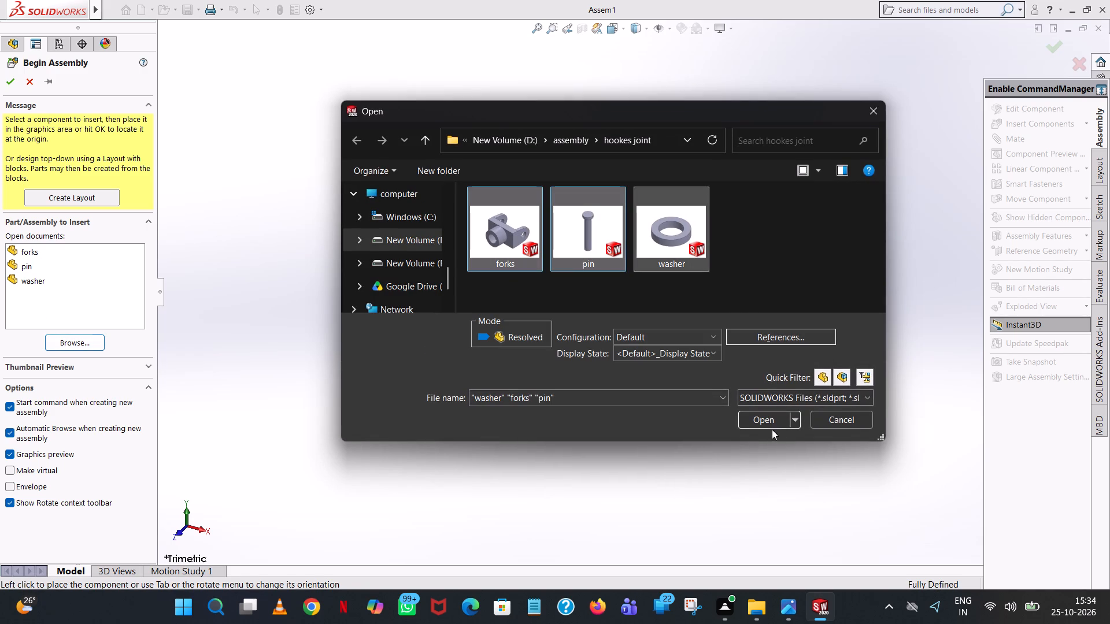
pyautogui.click(765, 425)
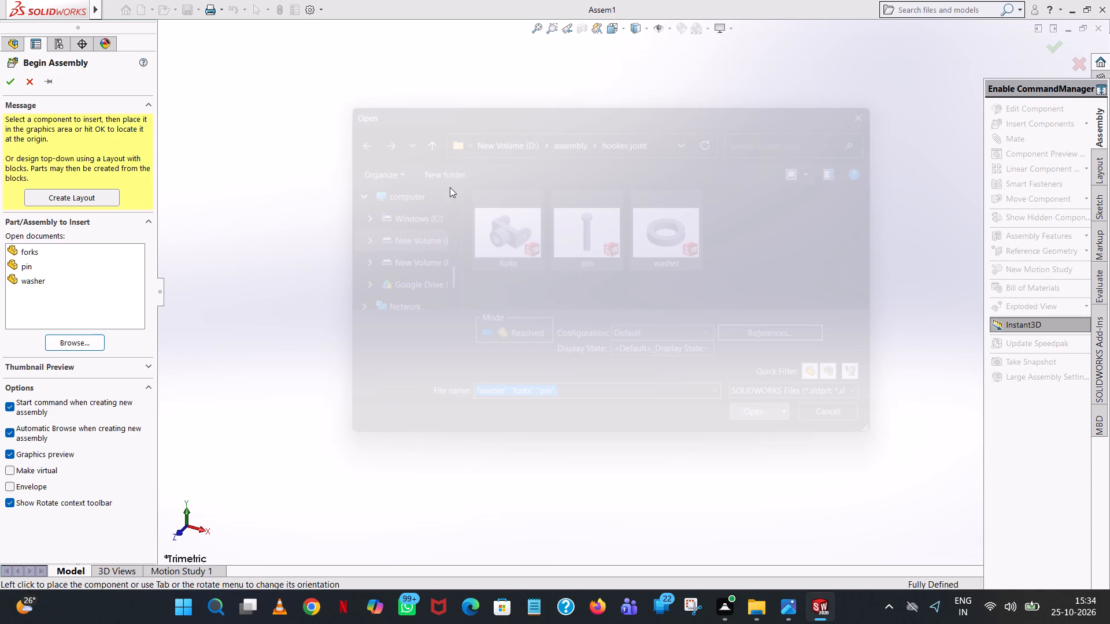
pyautogui.click(360, 123)
pyautogui.click(707, 173)
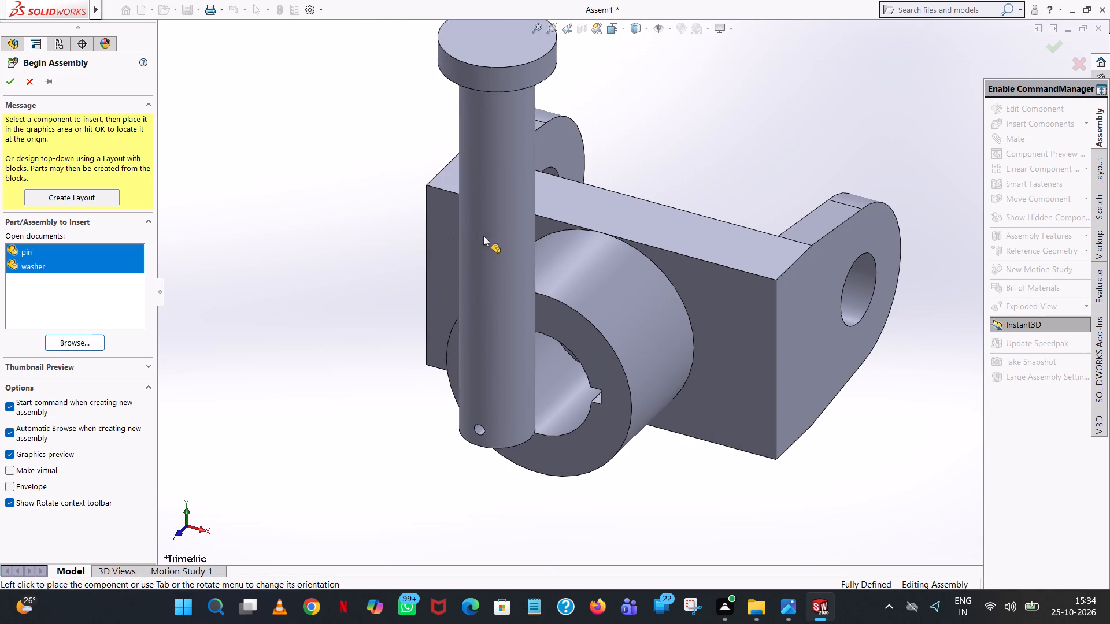
pyautogui.click(381, 256)
pyautogui.click(741, 114)
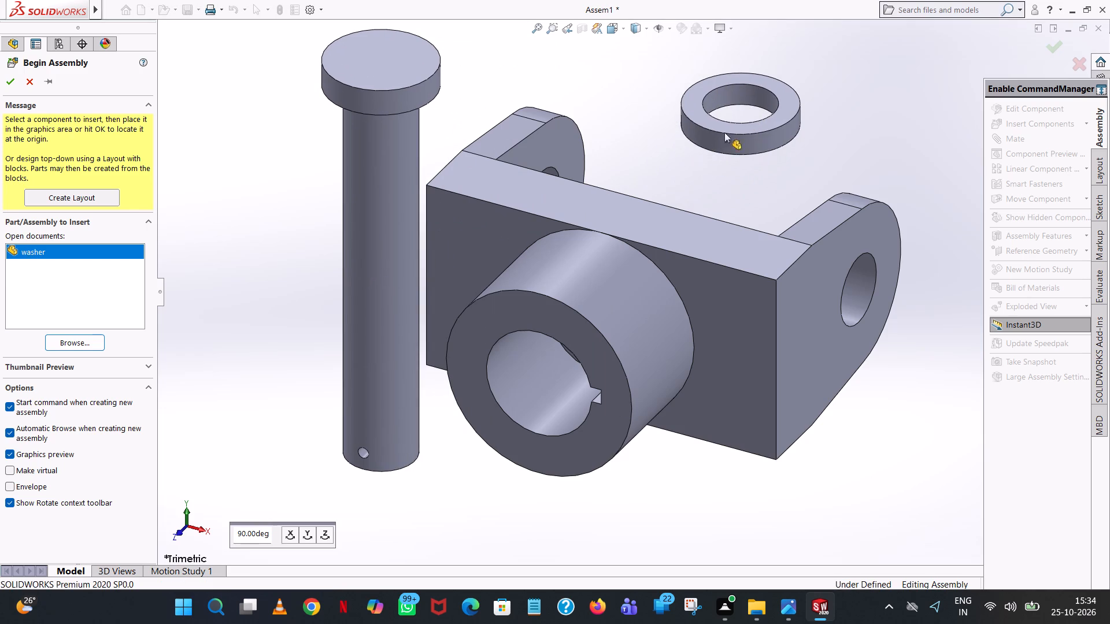
pyautogui.moveTo(632, 155); pyautogui.dragTo(632, 154)
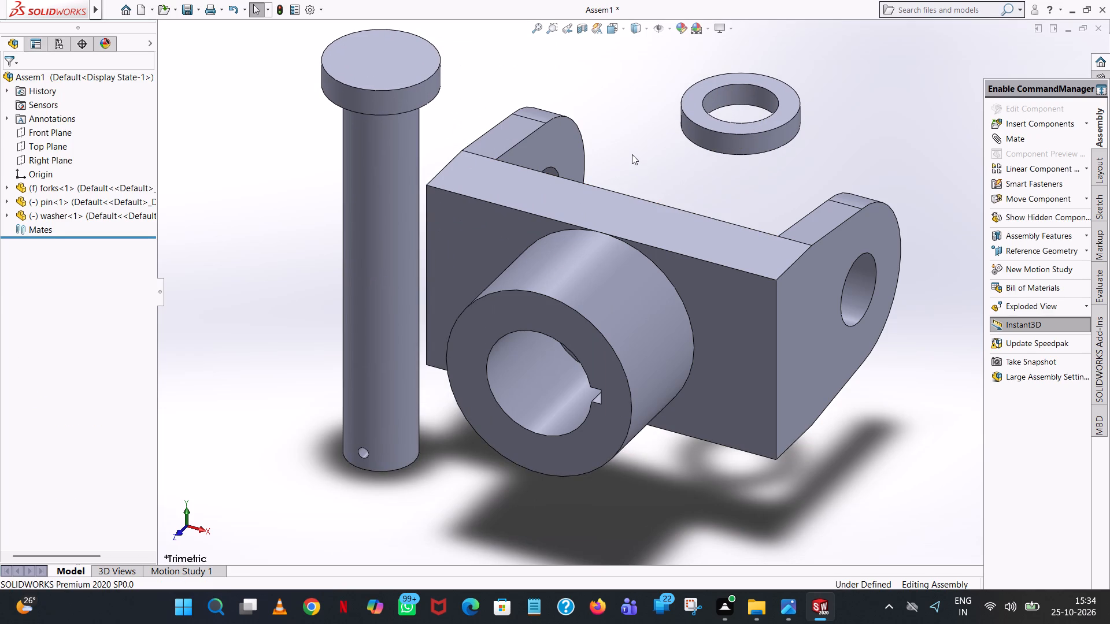
# Move the pin away from the fork so the two components stand clear of each other.
pyautogui.moveTo(632, 154); pyautogui.dragTo(640, 164)
pyautogui.scroll(6, 662, 173)
pyautogui.scroll(2, 789, 283)
pyautogui.moveTo(789, 283); pyautogui.dragTo(774, 291, button='middle')
pyautogui.moveTo(756, 302); pyautogui.dragTo(740, 311, button='middle')
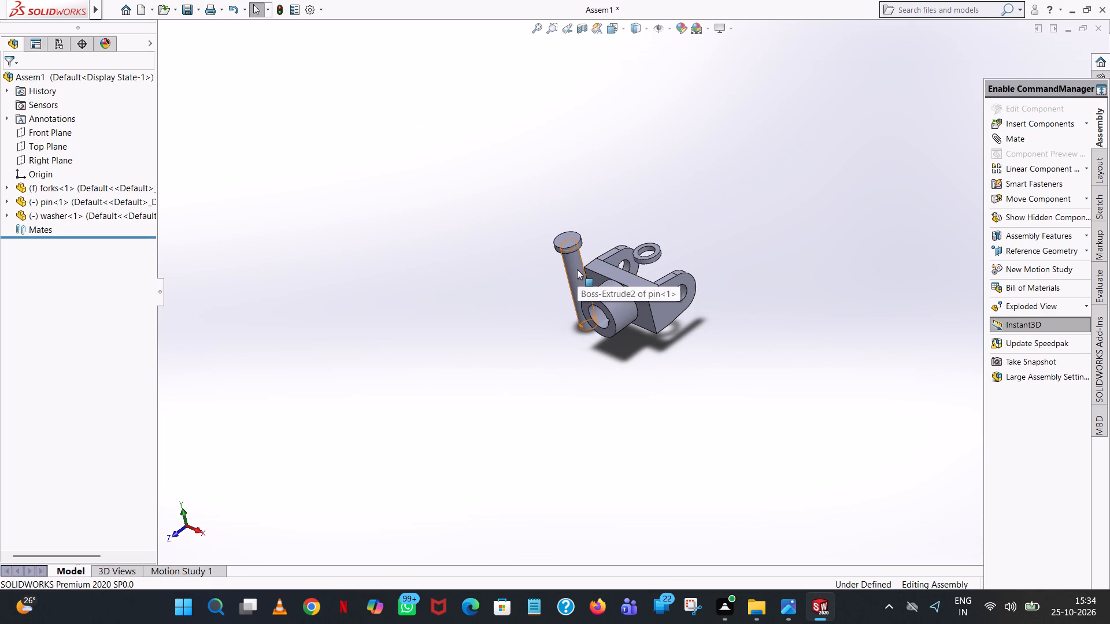
pyautogui.keyDown('ctrl'); pyautogui.moveTo(576, 269); pyautogui.dragTo(469, 269); pyautogui.keyUp('ctrl')
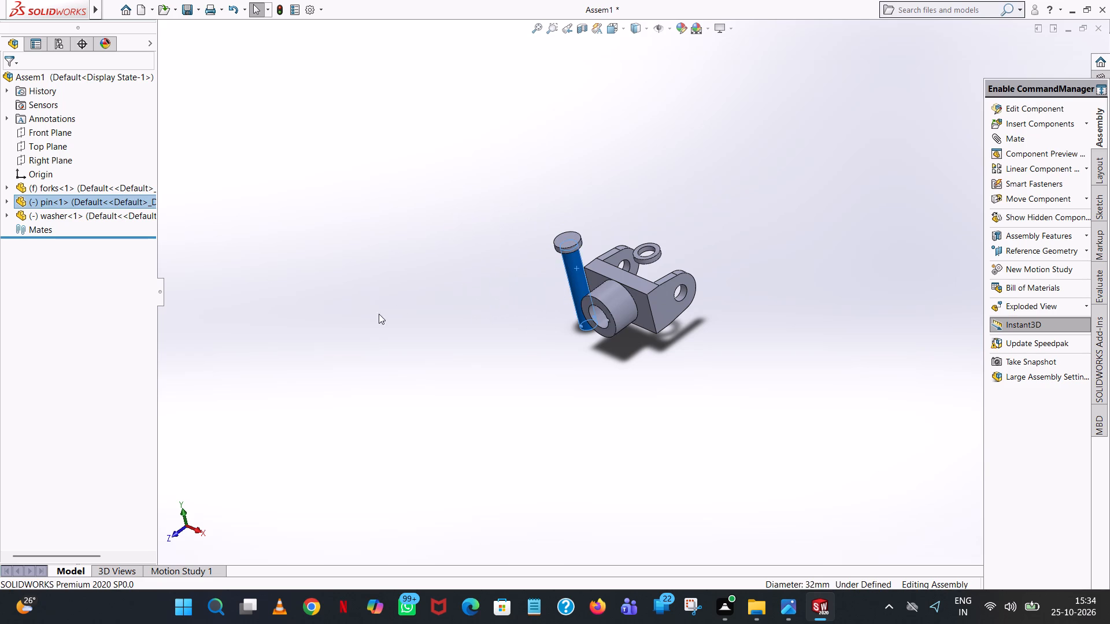
pyautogui.click(434, 311)
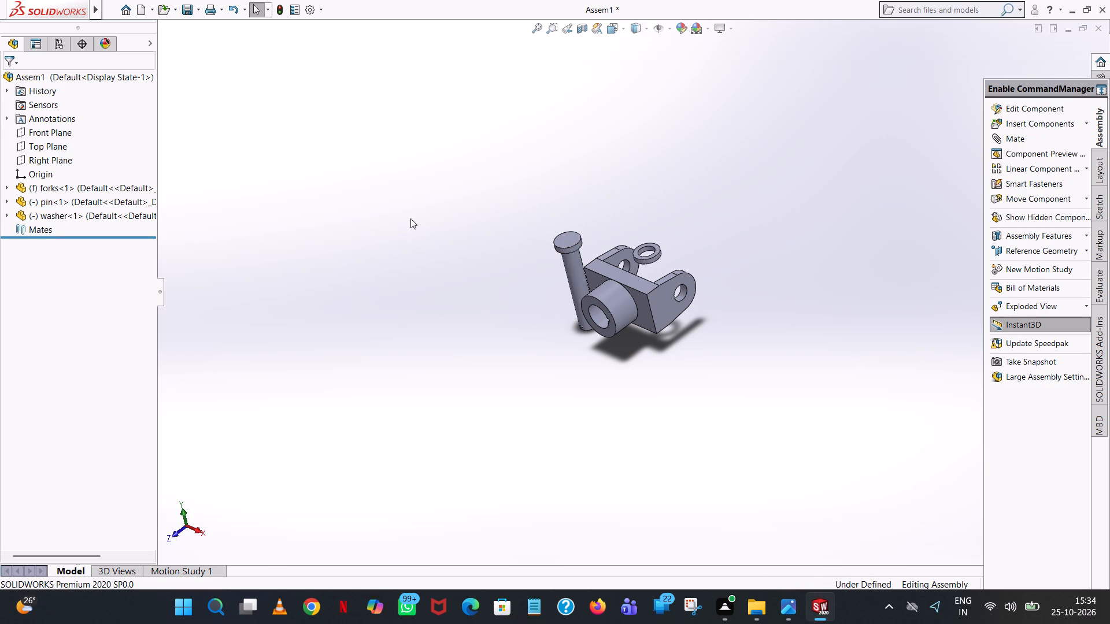
pyautogui.moveTo(570, 269); pyautogui.dragTo(490, 266)
pyautogui.click(525, 210)
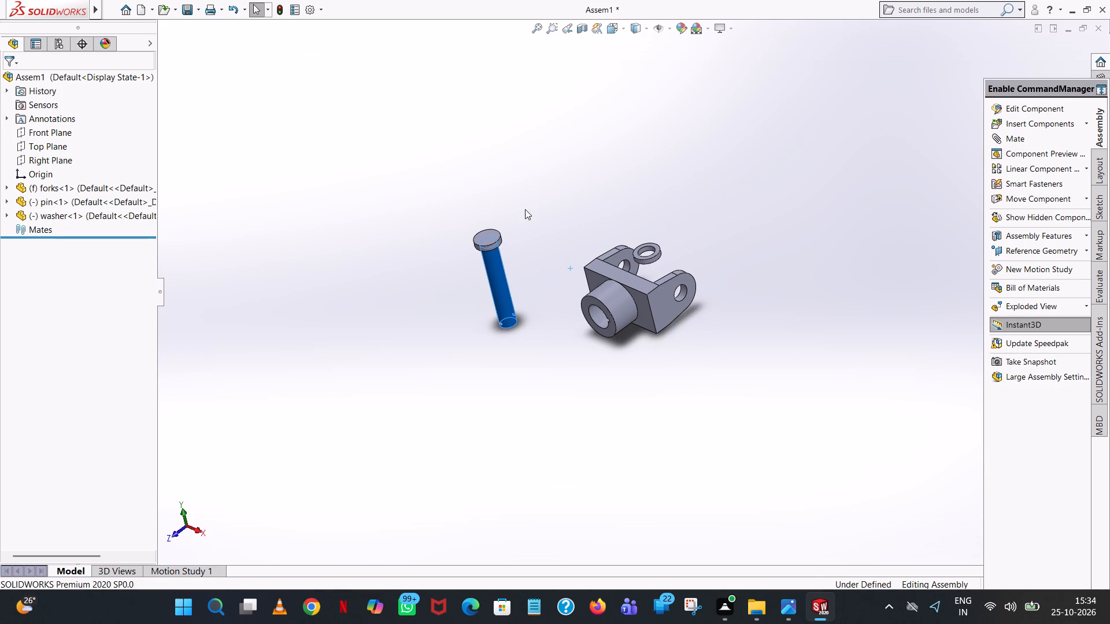
# Colour the pin's body light grey (red 192, green 192) at part document level.
pyautogui.click(498, 281)
pyautogui.rightClick(498, 281)
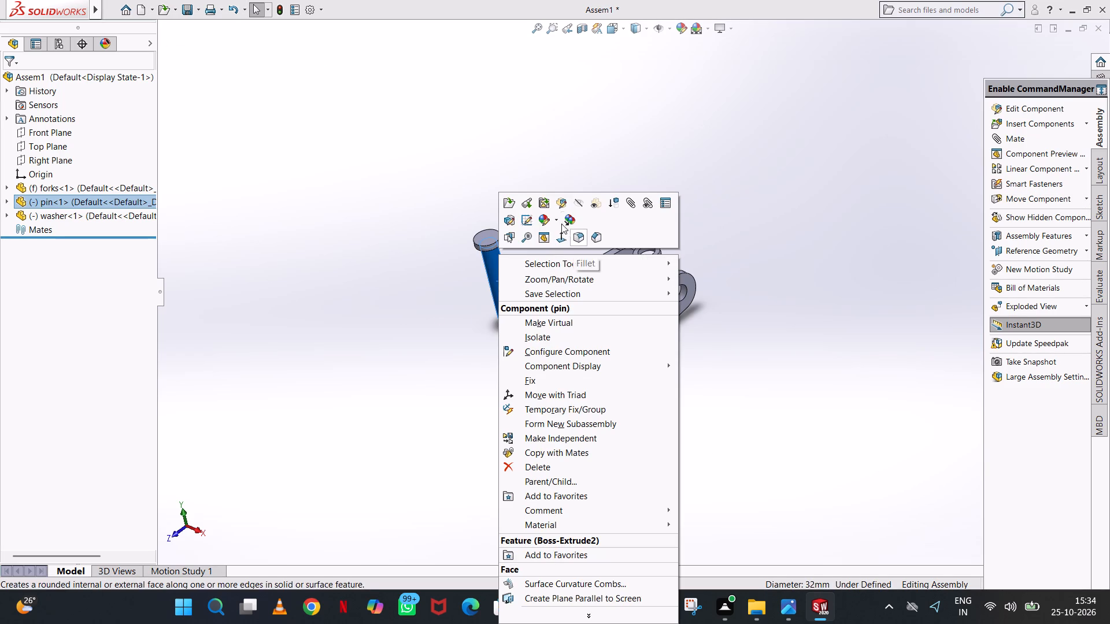
pyautogui.click(542, 218)
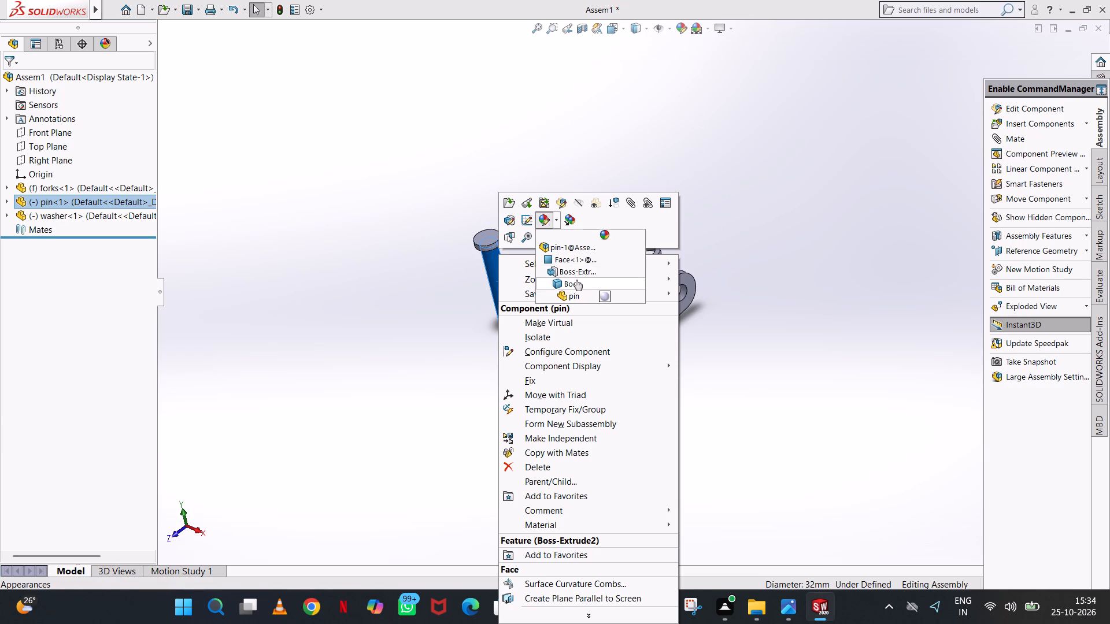
pyautogui.click(576, 280)
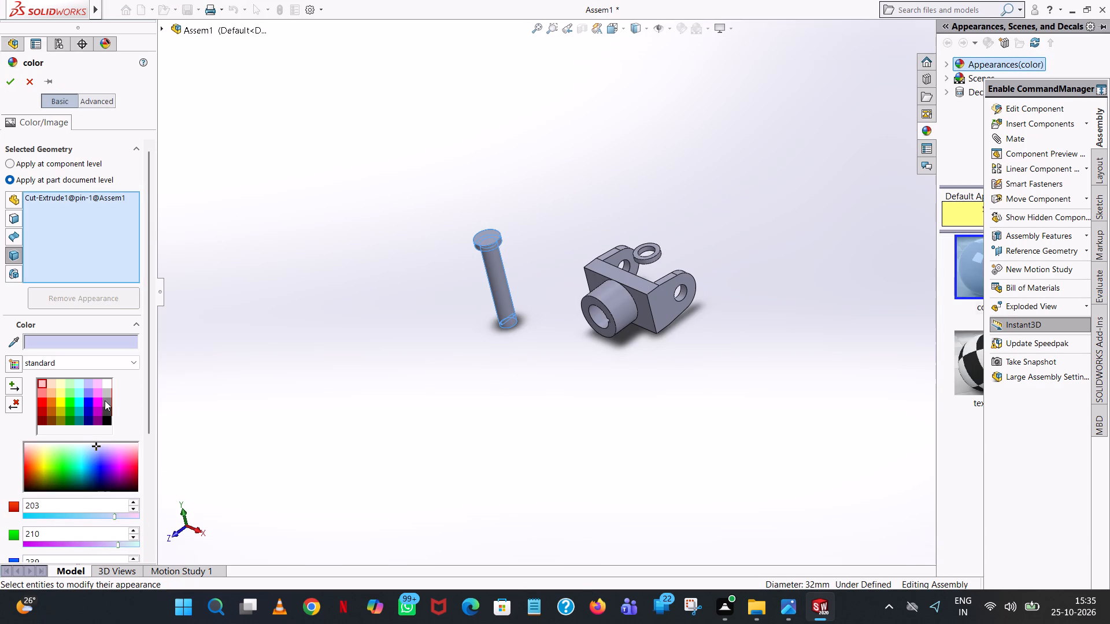
pyautogui.click(108, 394)
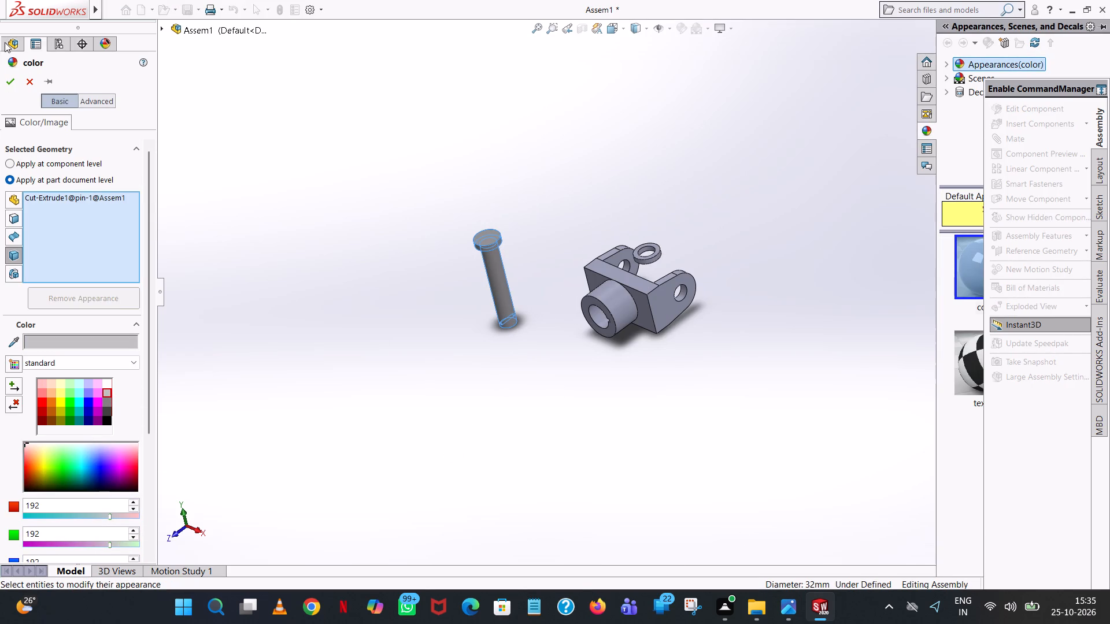
pyautogui.click(14, 76)
pyautogui.click(422, 112)
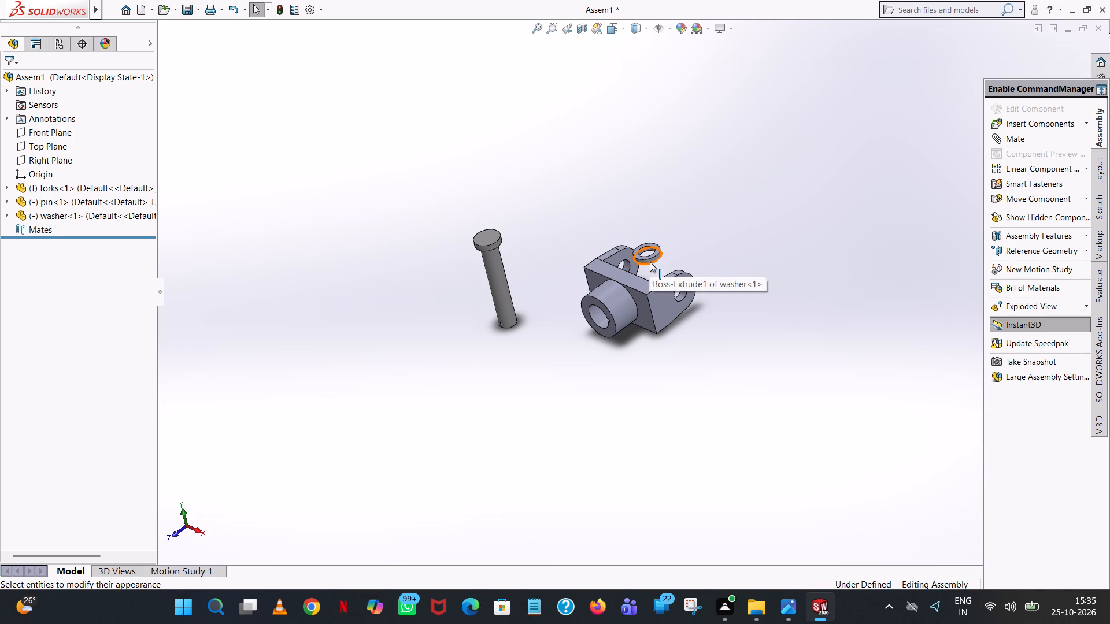
# Colour the washer's body dark grey (red 64, green 64) at part document level.
pyautogui.click(650, 262)
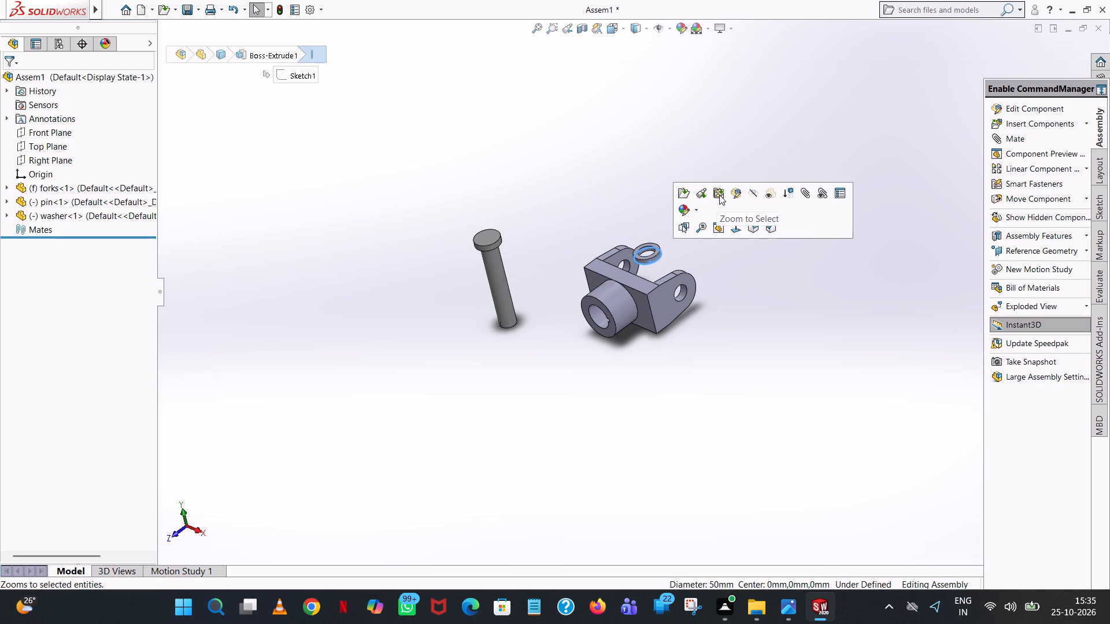
pyautogui.click(653, 195)
pyautogui.click(658, 249)
pyautogui.rightClick(658, 249)
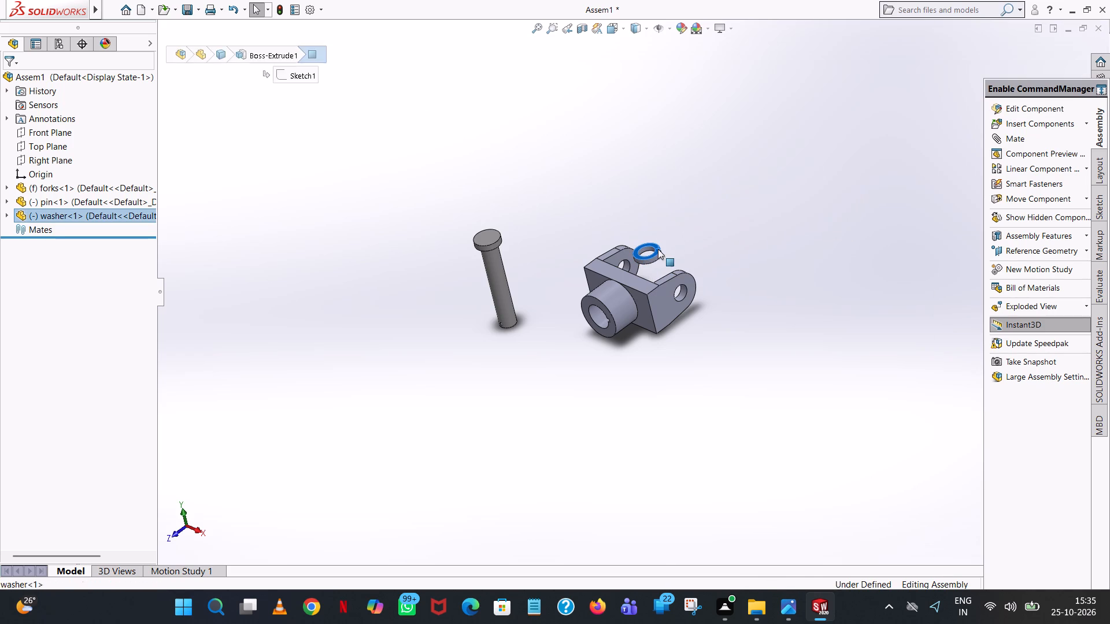
pyautogui.click(708, 218)
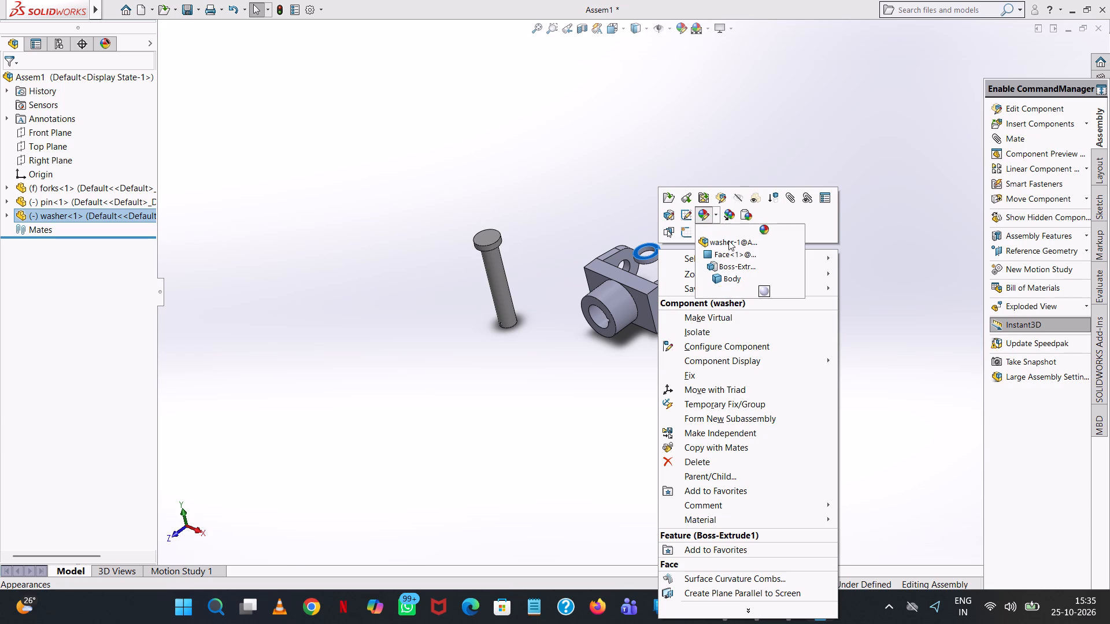
pyautogui.click(730, 276)
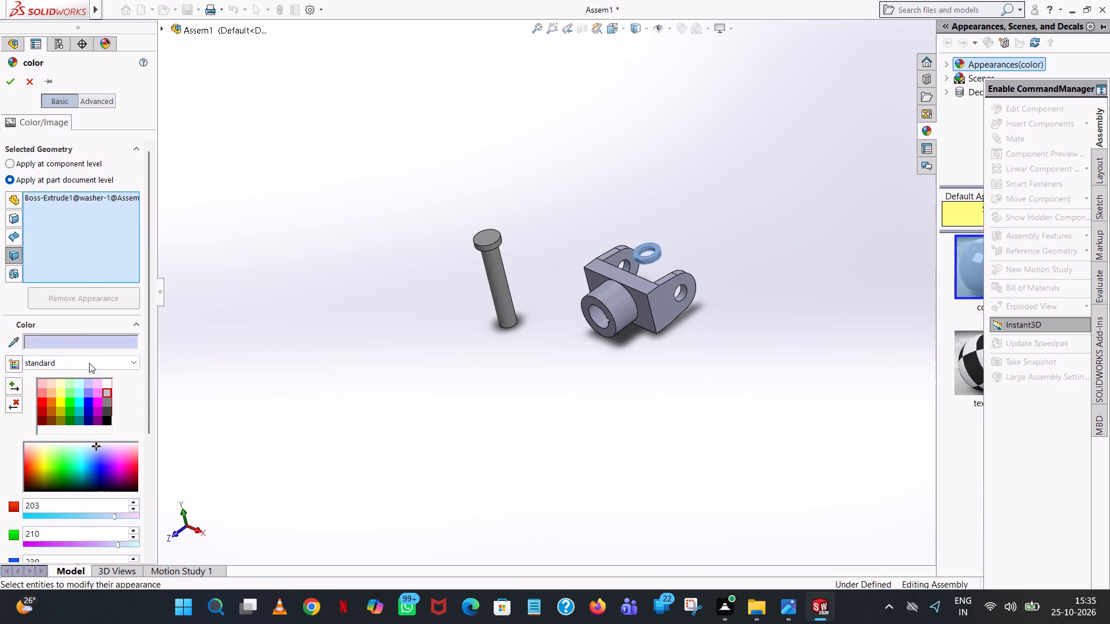
pyautogui.click(108, 410)
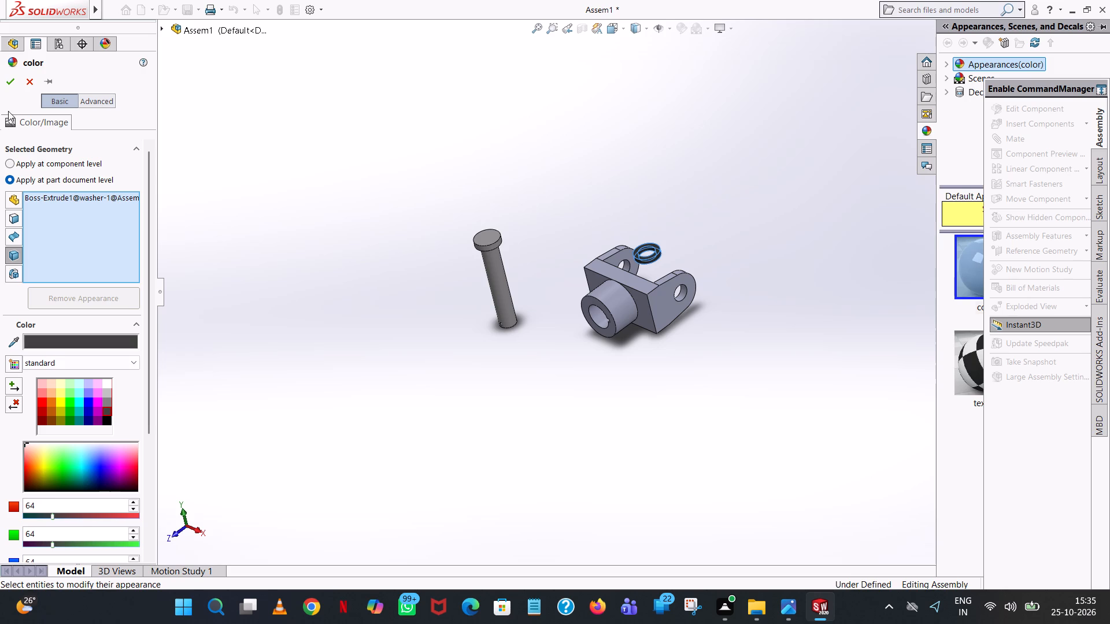
pyautogui.click(16, 76)
pyautogui.click(596, 164)
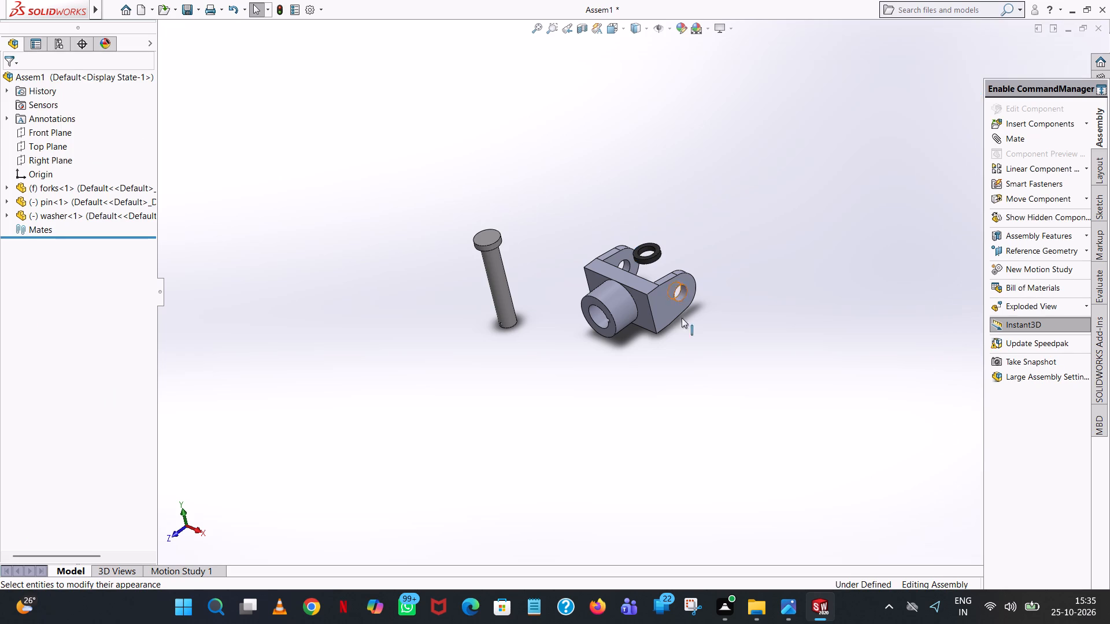
# Colour the fork's body medium grey (red 128, green 128) at part document level.
pyautogui.click(649, 308)
pyautogui.rightClick(649, 308)
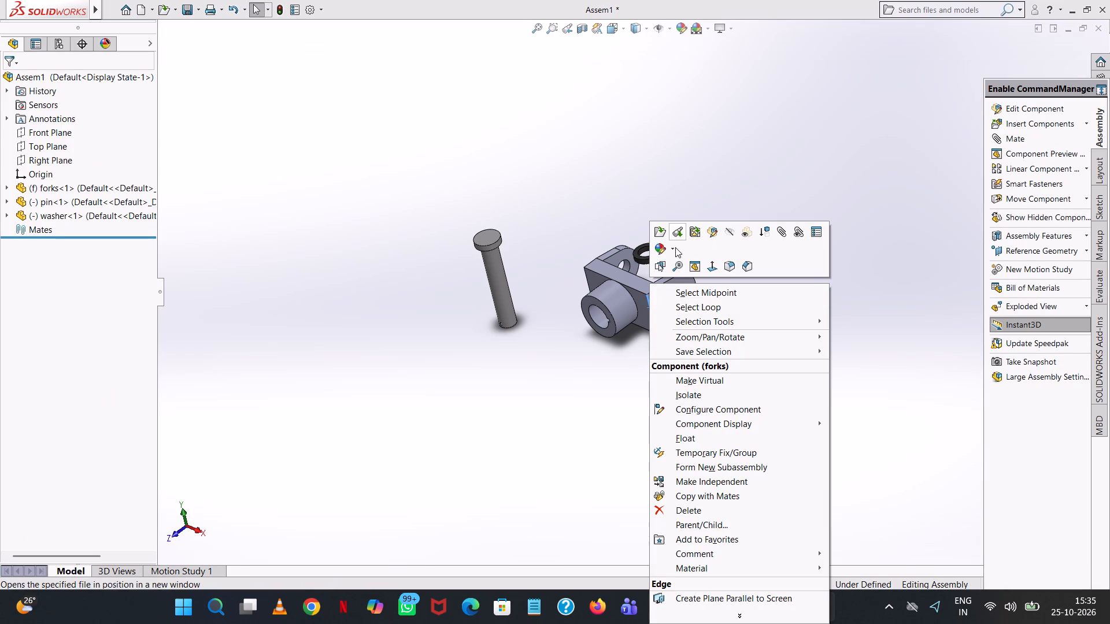
pyautogui.click(699, 144)
pyautogui.rightClick(641, 306)
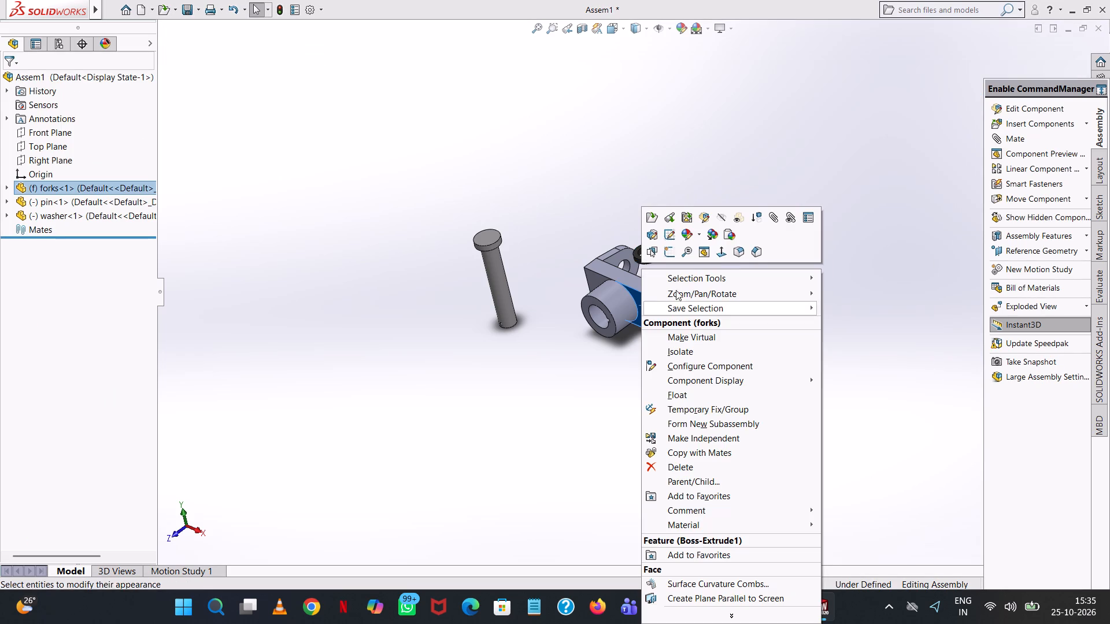
pyautogui.click(683, 232)
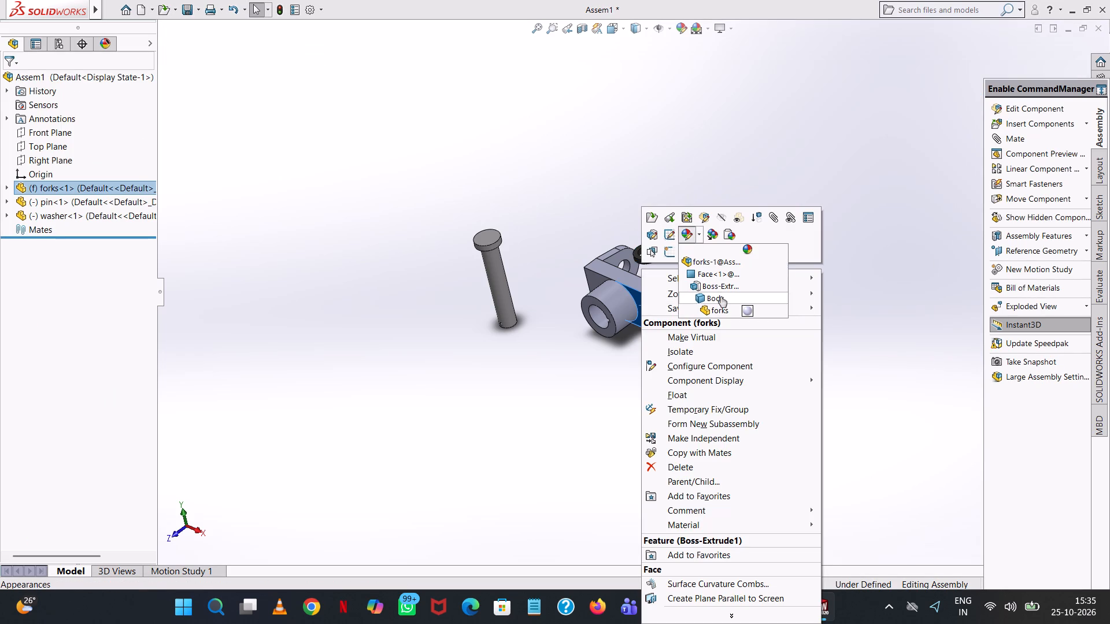
pyautogui.click(721, 297)
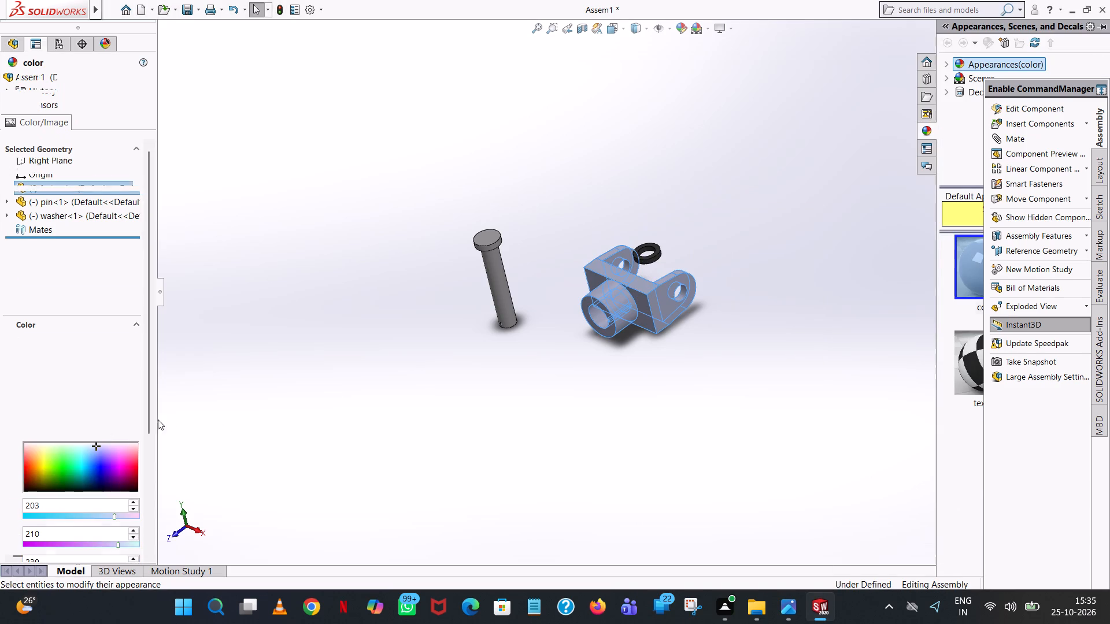
pyautogui.click(106, 402)
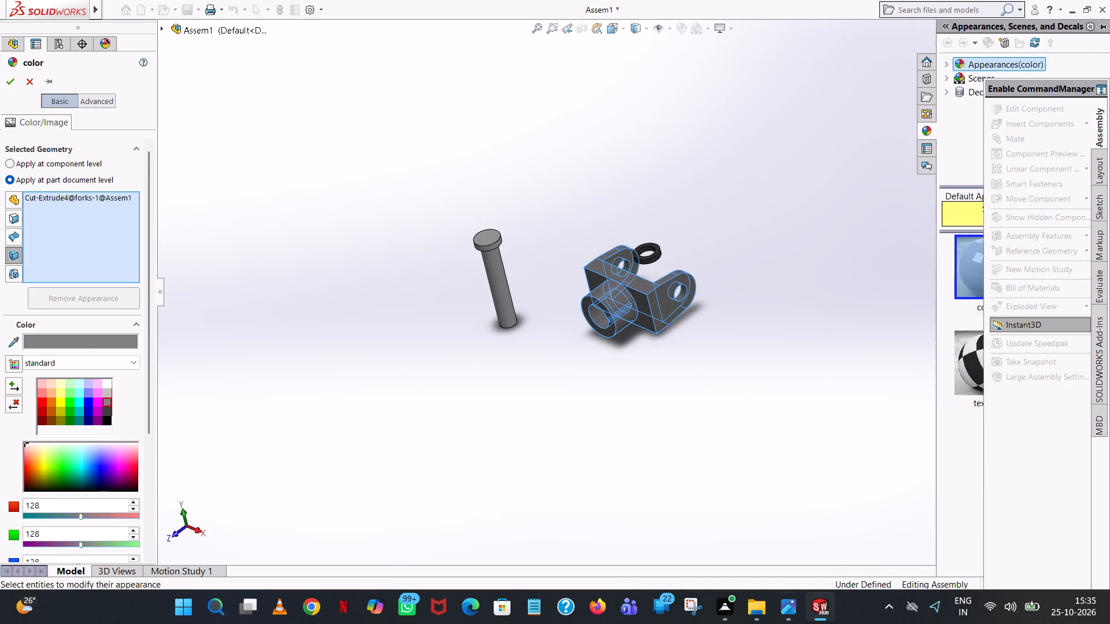
pyautogui.click(12, 86)
pyautogui.click(557, 123)
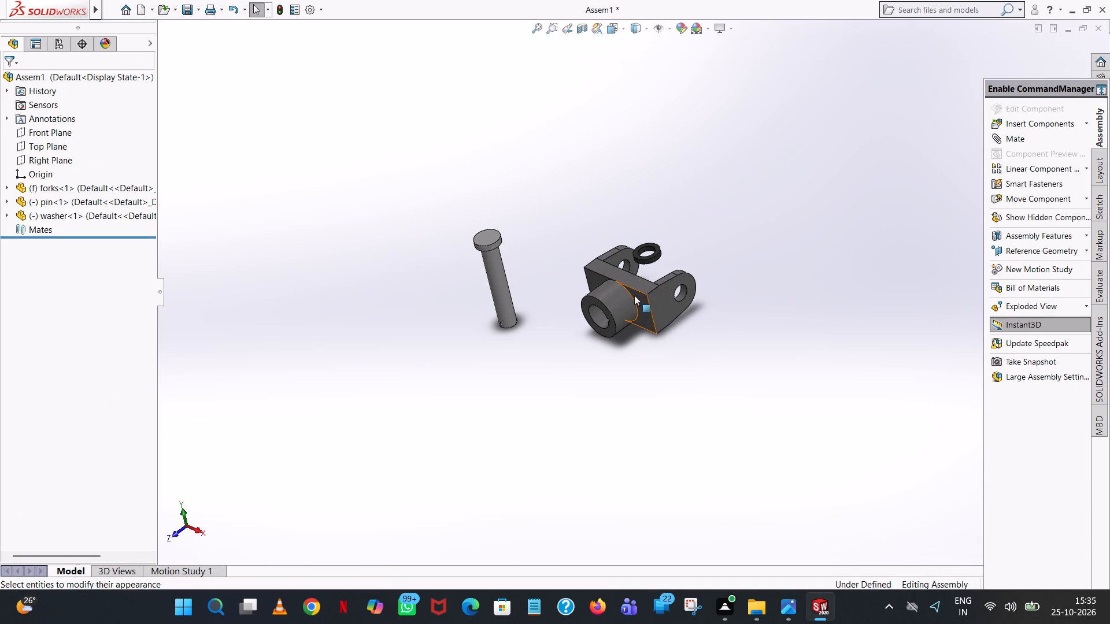
# Place a second copy of the fork in front of the original, between it and the pin.
pyautogui.keyDown('ctrl'); pyautogui.moveTo(624, 300); pyautogui.dragTo(537, 345); pyautogui.keyUp('ctrl')
pyautogui.click(708, 399)
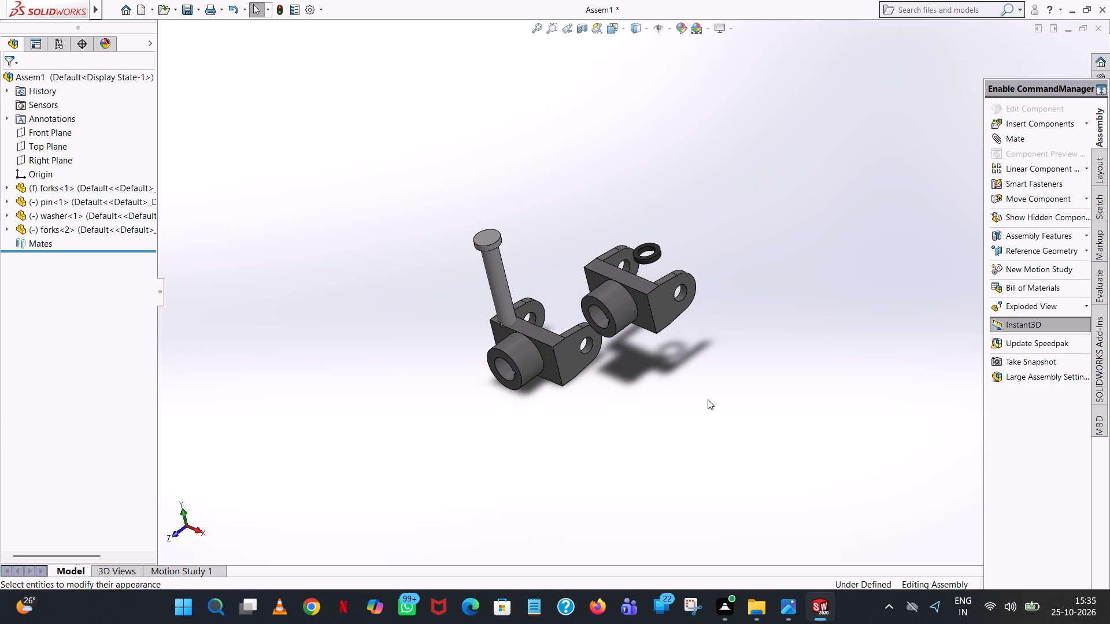
# Move the pin farther from the forks and place a second copy of it alongside.
pyautogui.moveTo(494, 278); pyautogui.dragTo(391, 258)
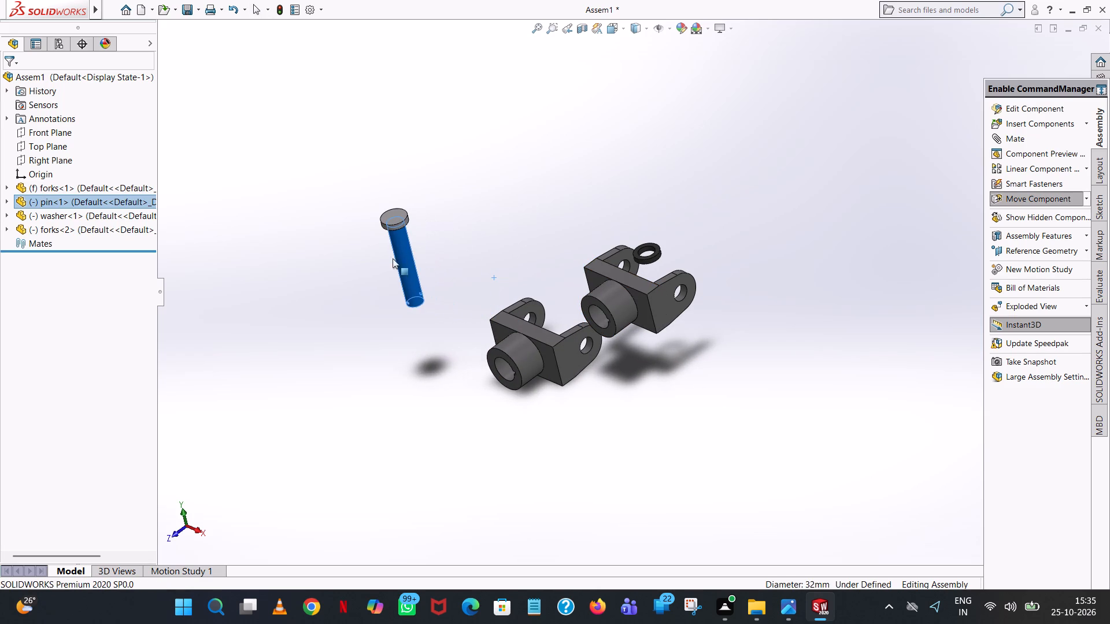
pyautogui.doubleClick(506, 207)
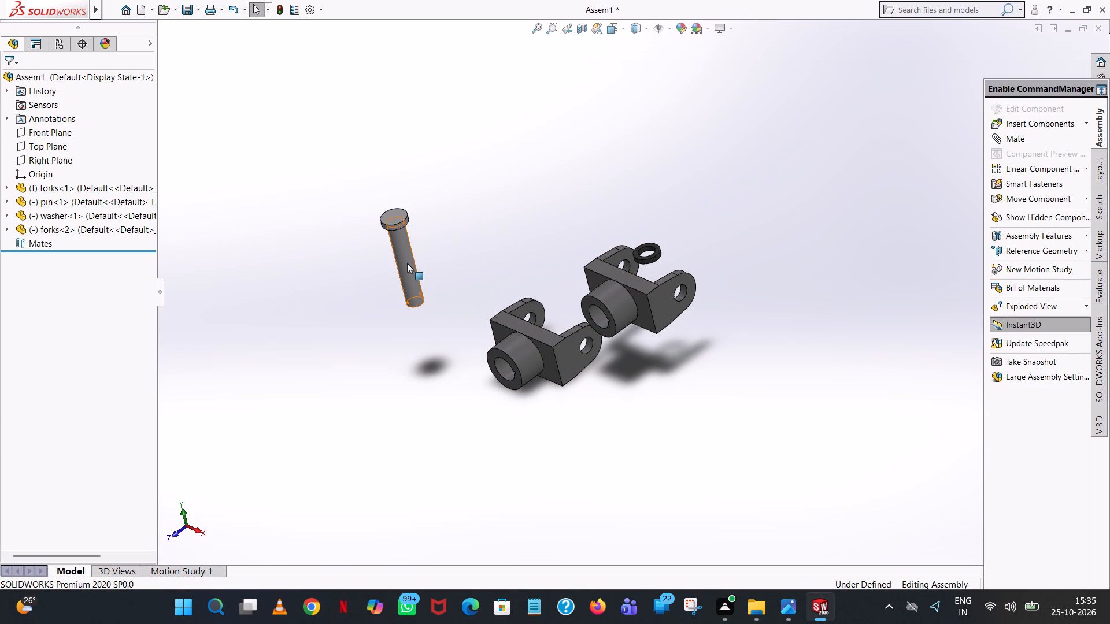
pyautogui.keyDown('ctrl'); pyautogui.moveTo(407, 263); pyautogui.dragTo(357, 303); pyautogui.keyUp('ctrl')
pyautogui.click(481, 224)
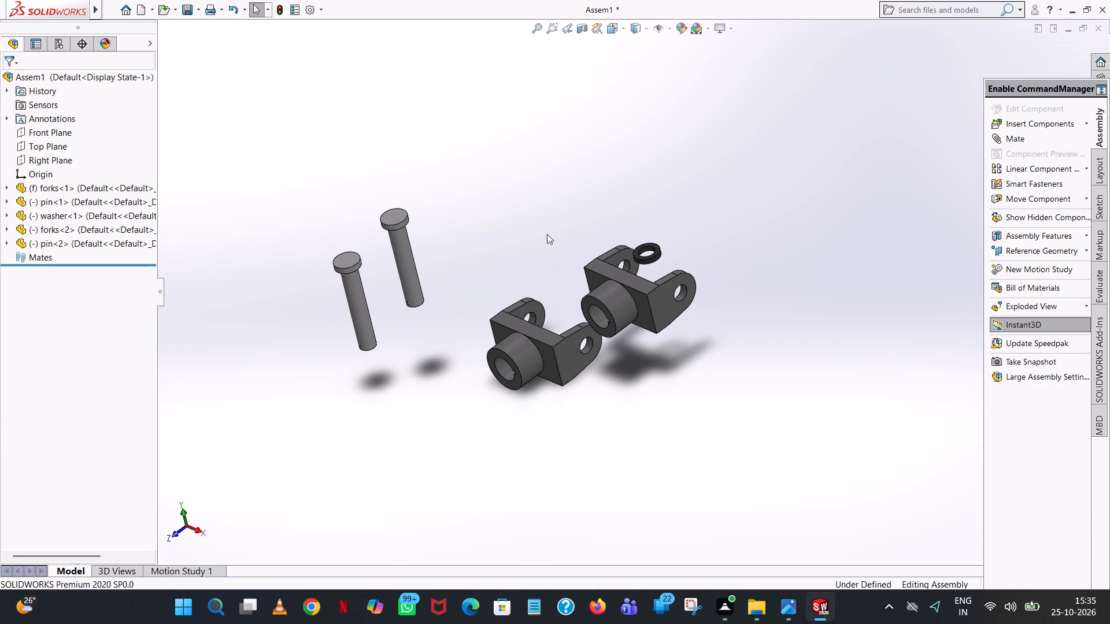
# Place a second copy of the washer in the open space beyond the original fork.
pyautogui.keyDown('ctrl'); pyautogui.moveTo(657, 251); pyautogui.dragTo(768, 223); pyautogui.keyUp('ctrl')
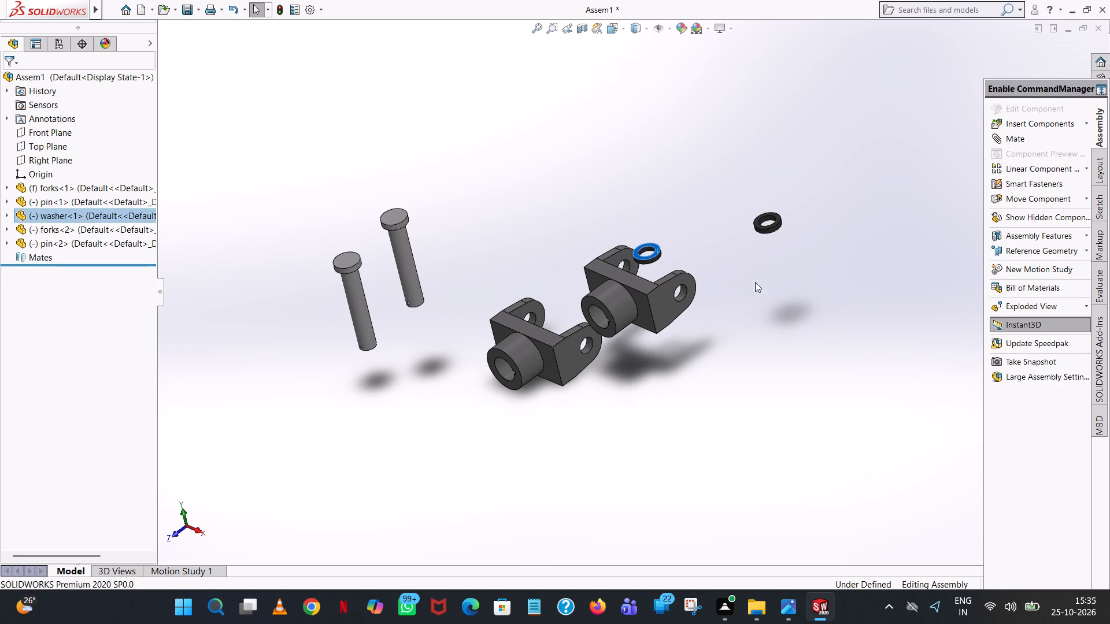
pyautogui.click(751, 301)
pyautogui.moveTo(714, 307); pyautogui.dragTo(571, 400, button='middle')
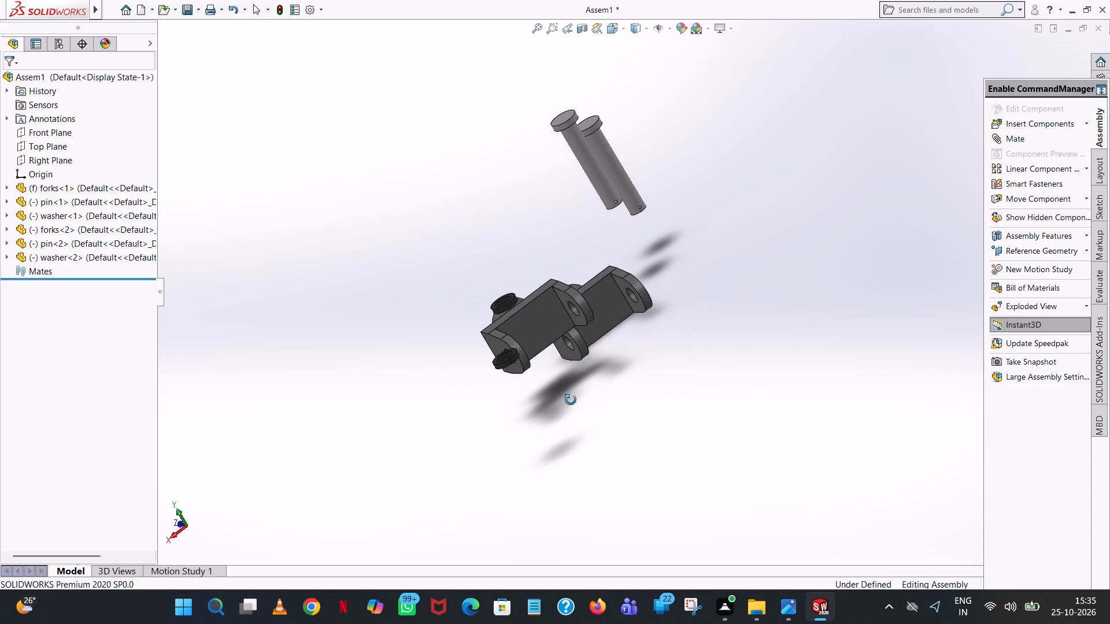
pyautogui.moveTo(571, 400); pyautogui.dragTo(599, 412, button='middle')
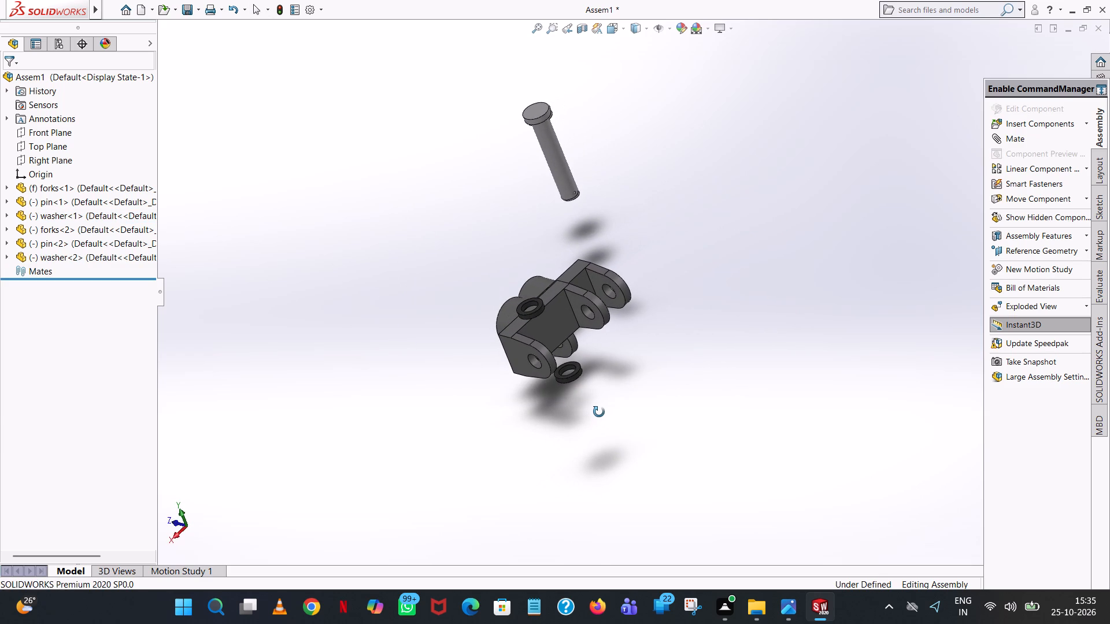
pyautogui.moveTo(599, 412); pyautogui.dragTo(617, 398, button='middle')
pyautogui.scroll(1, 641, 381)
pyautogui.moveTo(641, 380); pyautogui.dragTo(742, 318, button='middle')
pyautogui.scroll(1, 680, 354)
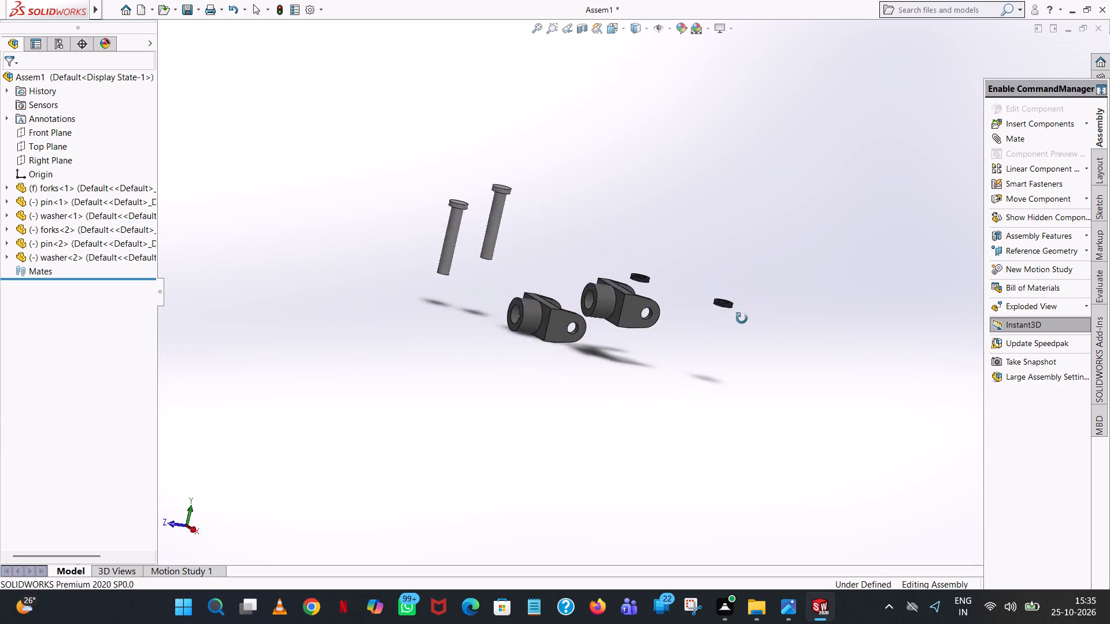
# Examine the arrangement of the two forks, pins and washers from several sides before mating.
pyautogui.moveTo(742, 318); pyautogui.dragTo(890, 393, button='middle')
pyautogui.scroll(1, 882, 445)
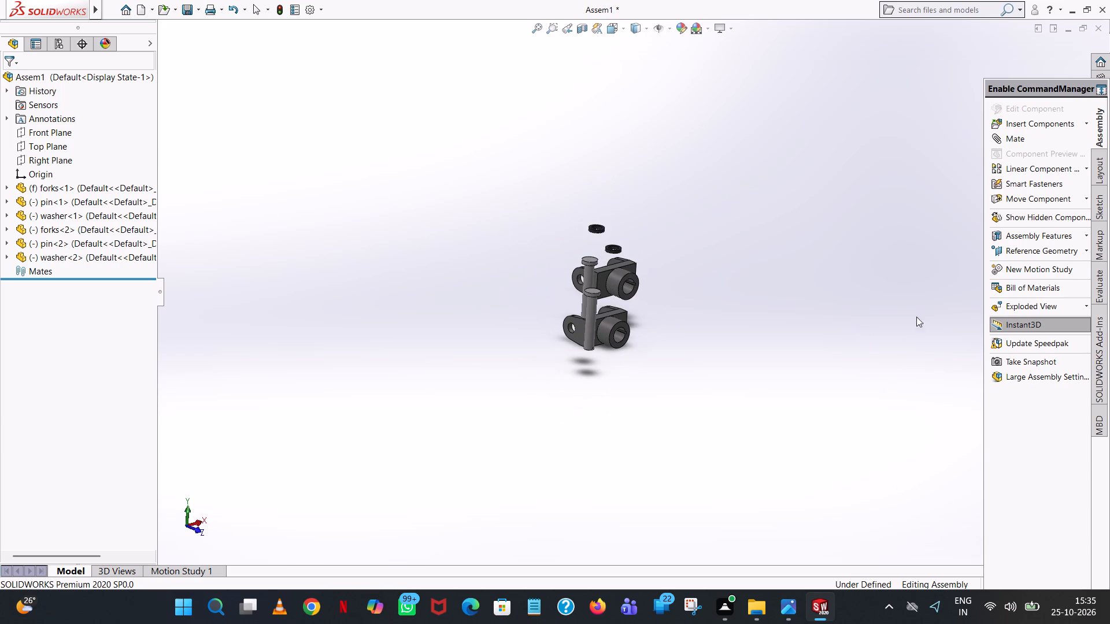
pyautogui.middleClick(929, 309)
pyautogui.scroll(1, 713, 325)
pyautogui.moveTo(767, 295); pyautogui.dragTo(856, 306, button='middle')
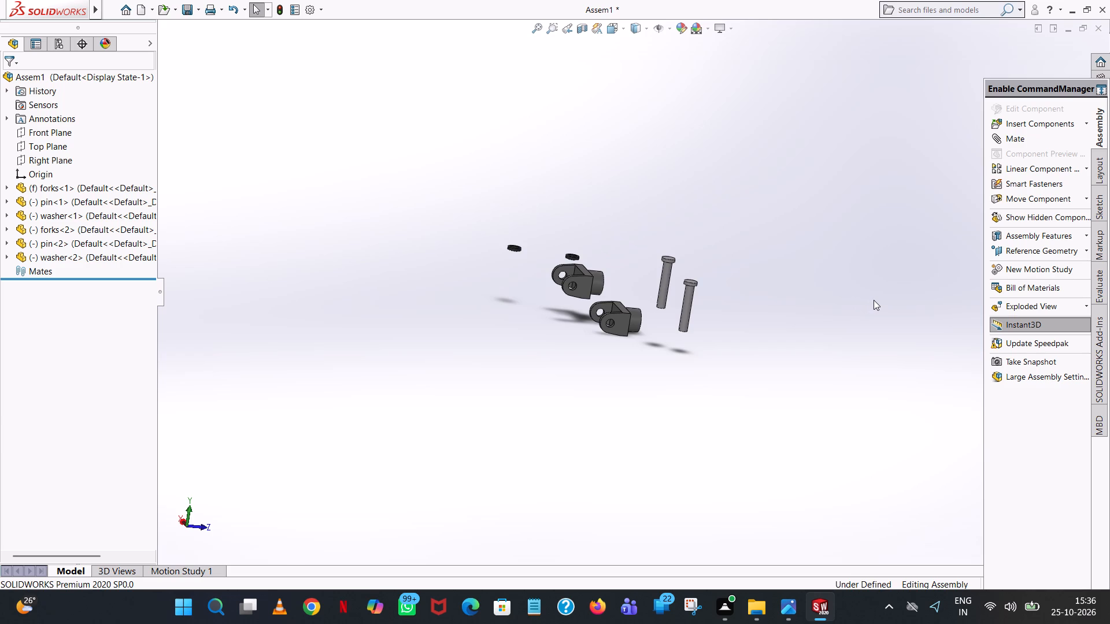
pyautogui.moveTo(650, 342); pyautogui.dragTo(748, 354, button='middle')
pyautogui.scroll(1, 694, 320)
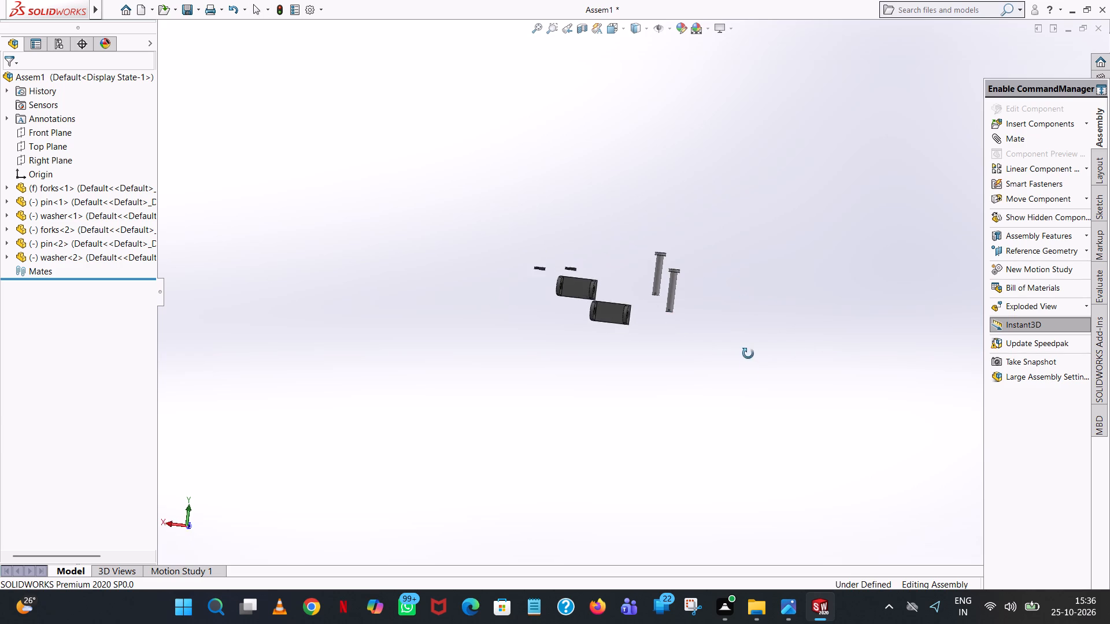
pyautogui.moveTo(748, 354); pyautogui.dragTo(748, 373, button='middle')
pyautogui.scroll(-4, 594, 316)
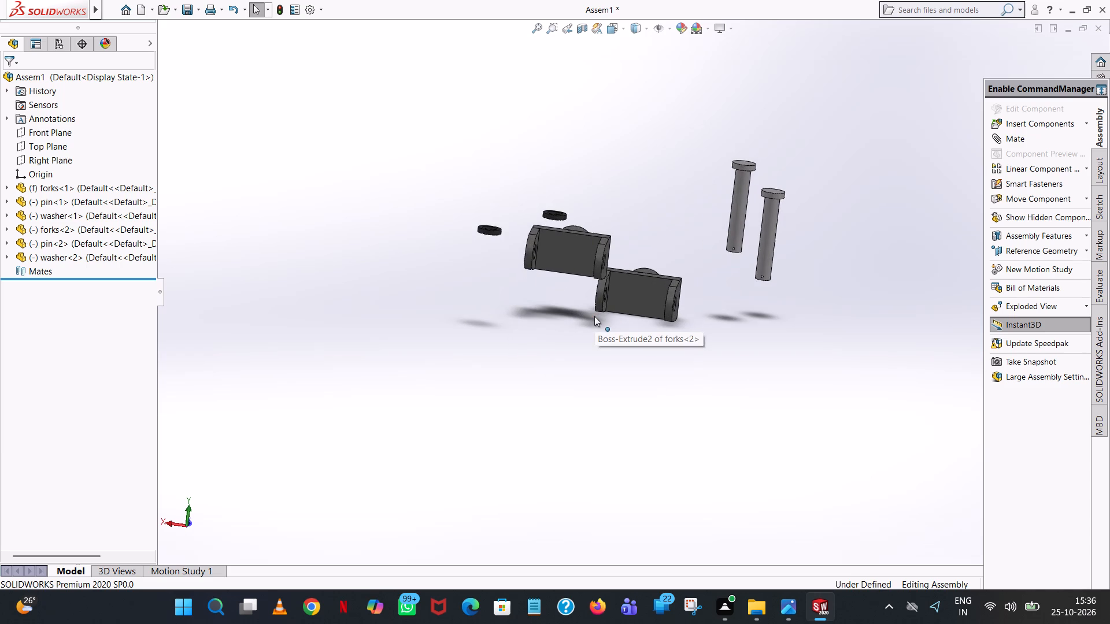
pyautogui.scroll(-1, 594, 316)
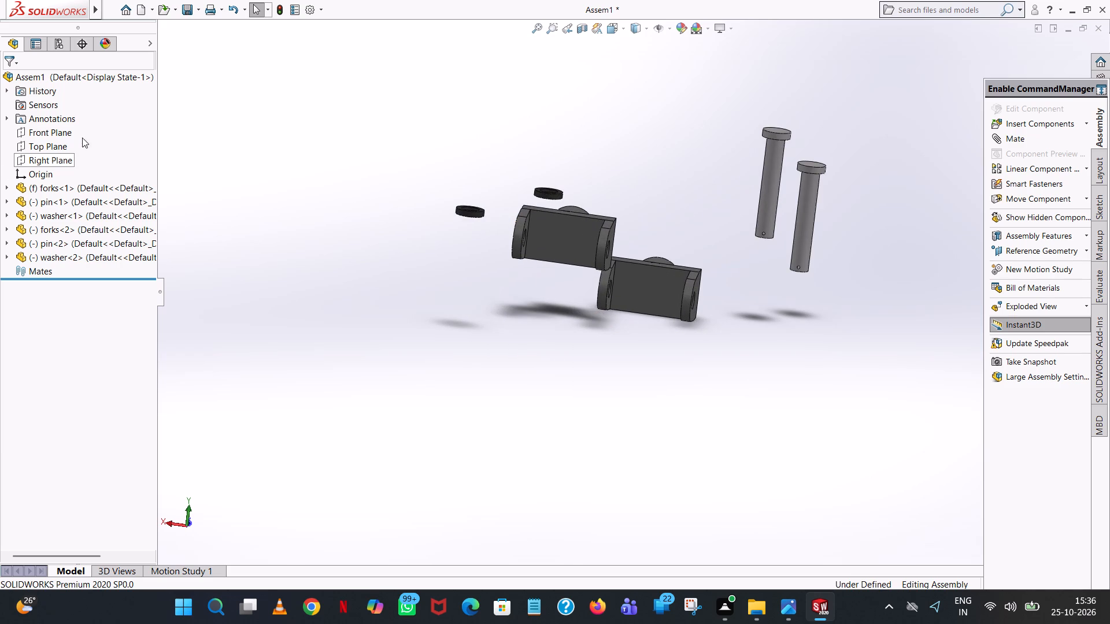
# Add a concentric mate between the second washer and the hole in one lug of the original fork.
pyautogui.click(1027, 136)
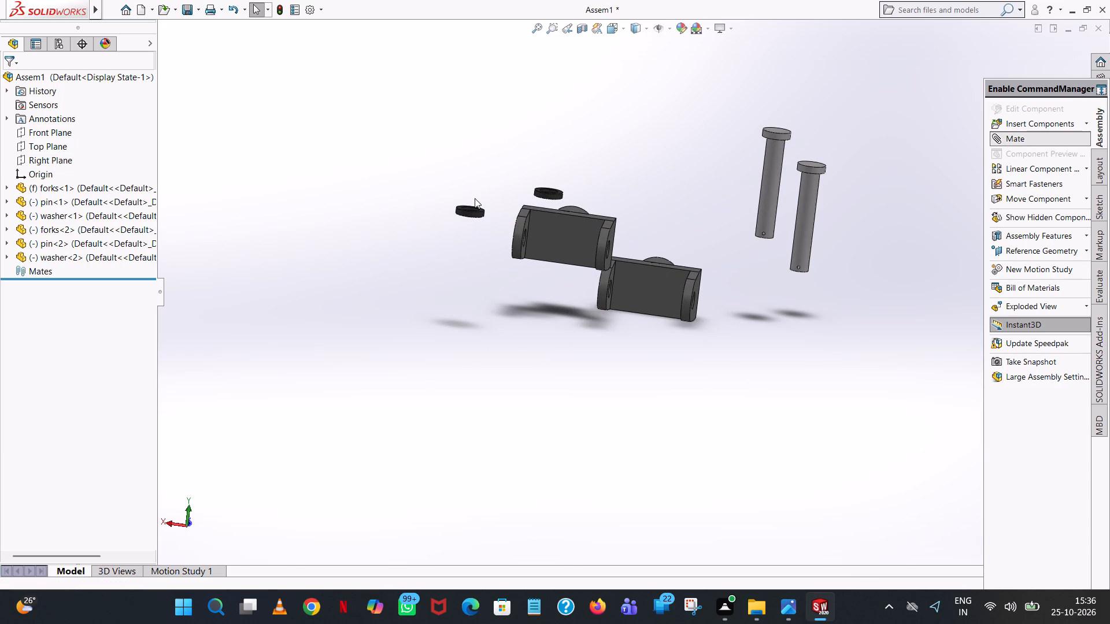
pyautogui.scroll(-2, 475, 205)
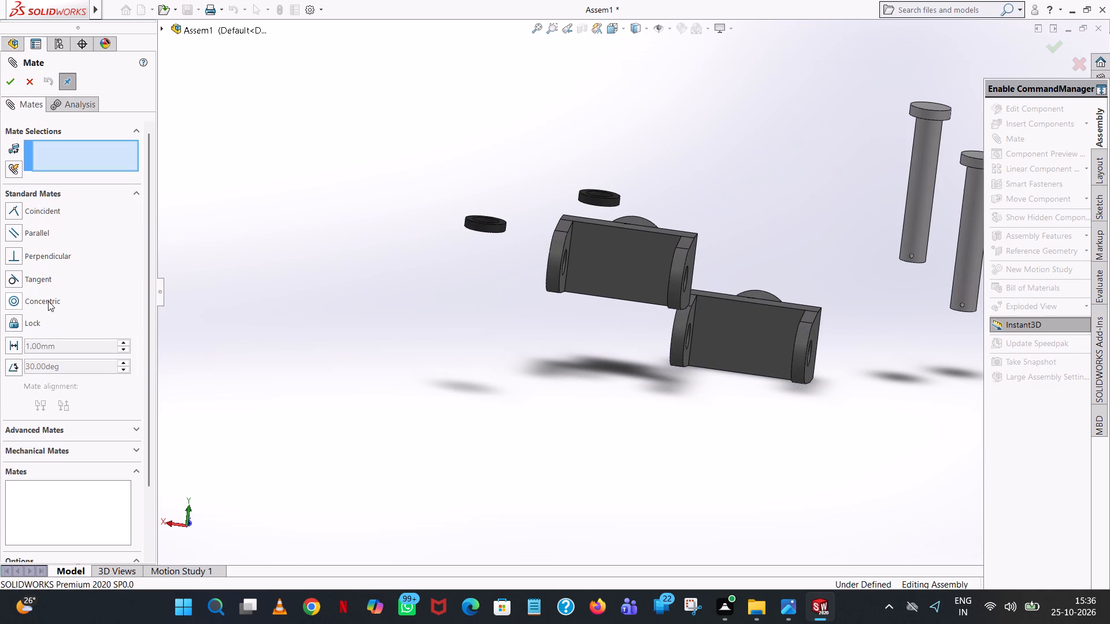
pyautogui.click(48, 300)
pyautogui.scroll(-2, 499, 270)
pyautogui.moveTo(543, 216); pyautogui.dragTo(545, 302, button='middle')
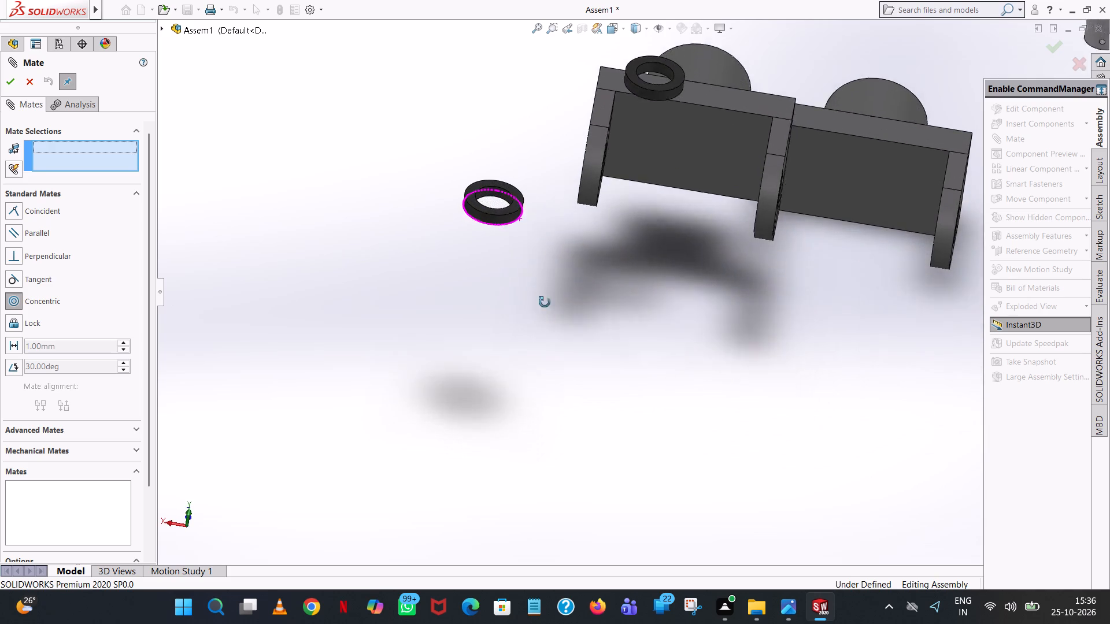
pyautogui.moveTo(545, 302); pyautogui.dragTo(545, 314, button='middle')
pyautogui.click(499, 190)
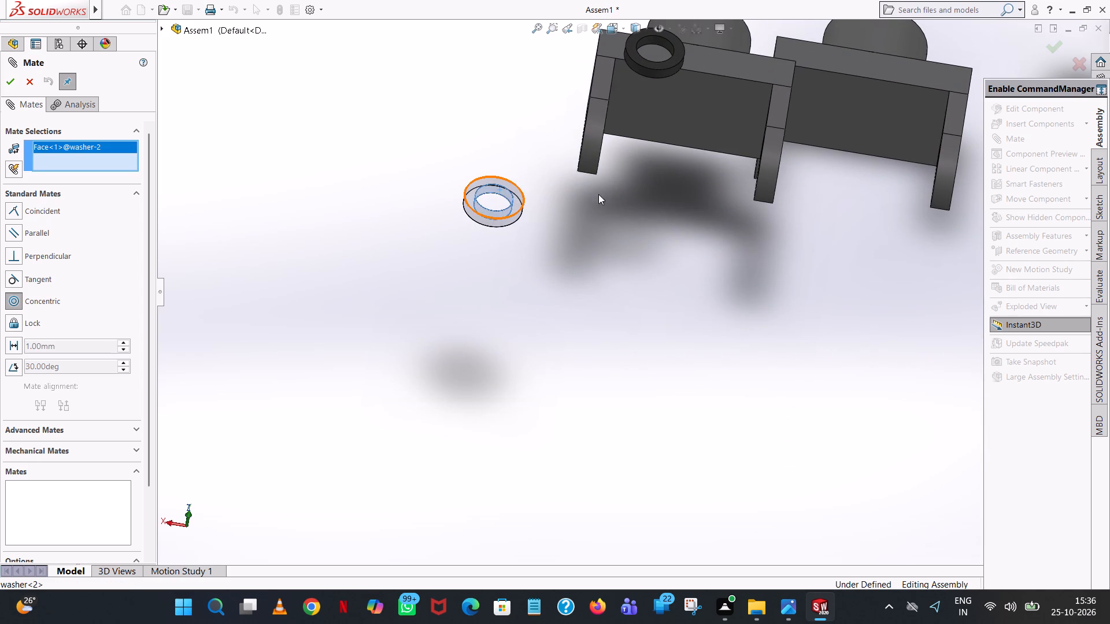
pyautogui.scroll(2, 734, 211)
pyautogui.moveTo(638, 229); pyautogui.dragTo(683, 290, button='middle')
pyautogui.scroll(1, 638, 228)
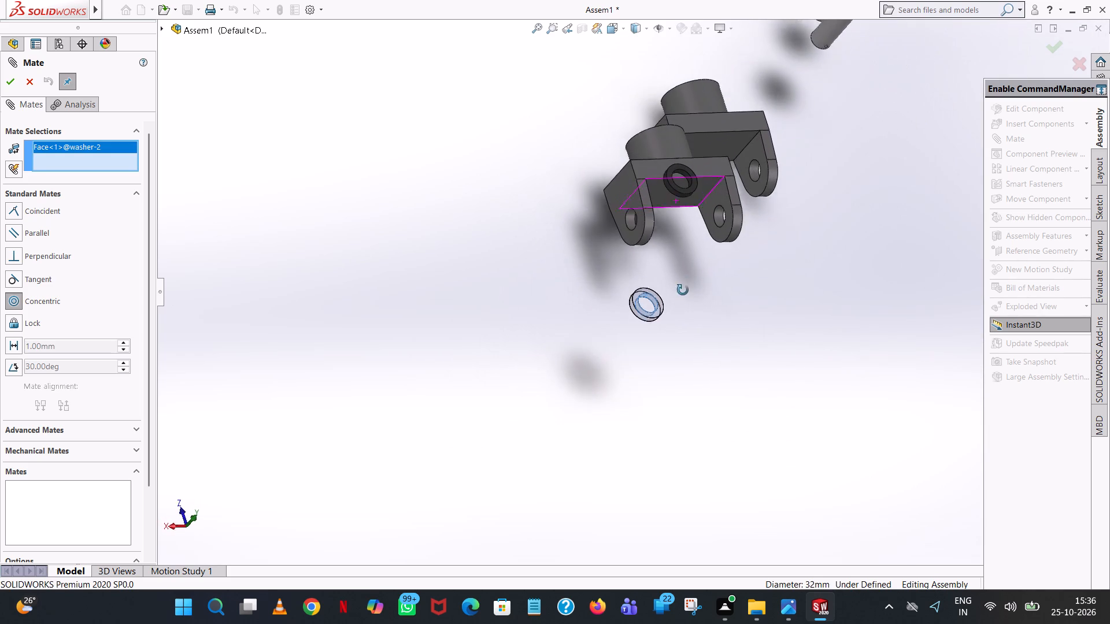
pyautogui.moveTo(683, 290); pyautogui.dragTo(684, 297, button='middle')
pyautogui.scroll(-2, 651, 266)
pyautogui.click(620, 206)
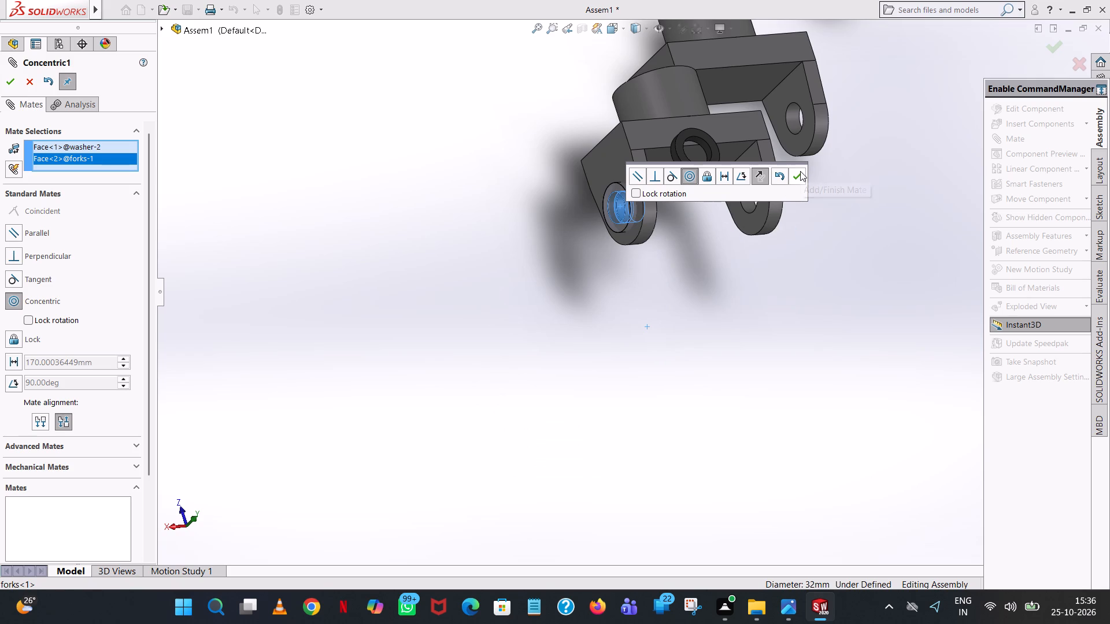
pyautogui.click(800, 171)
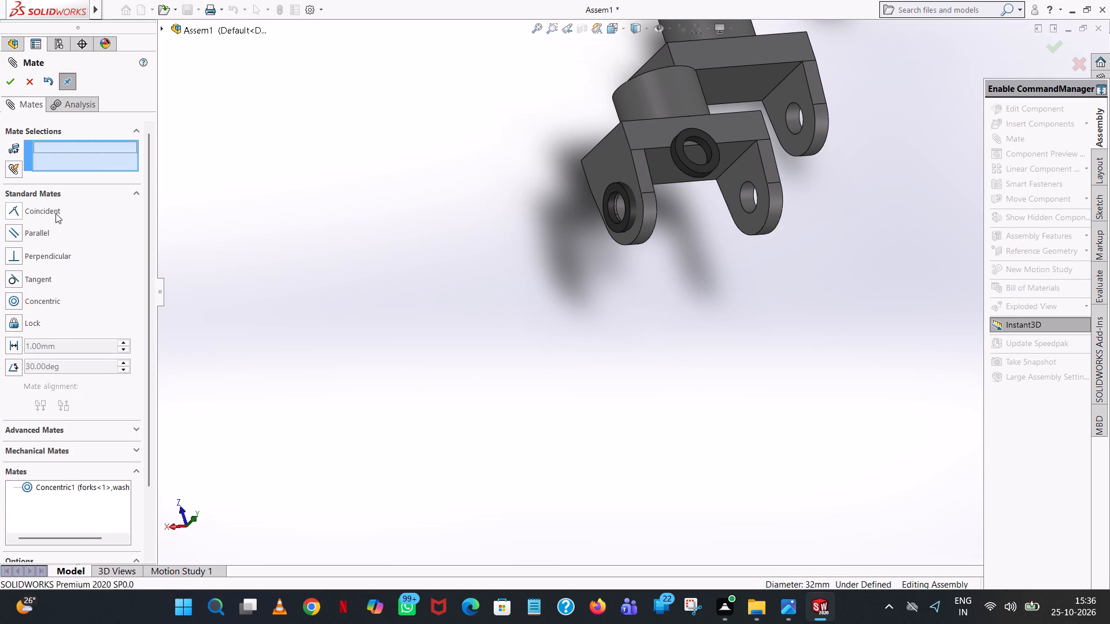
# Add a coincident mate seating the second washer's flat face on the outer edge of the original fork's lug hole.
pyautogui.click(54, 211)
pyautogui.moveTo(608, 205); pyautogui.dragTo(505, 222)
pyautogui.moveTo(579, 261); pyautogui.dragTo(523, 263, button='middle')
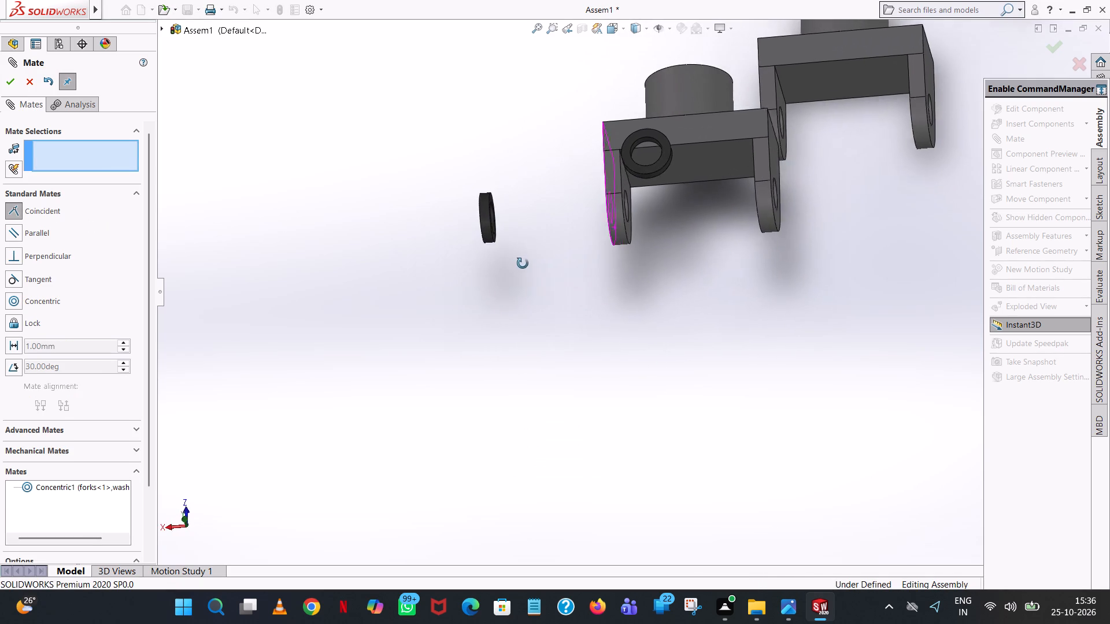
pyautogui.moveTo(523, 263); pyautogui.dragTo(522, 263, button='middle')
pyautogui.scroll(-3, 561, 274)
pyautogui.moveTo(561, 274); pyautogui.dragTo(579, 261, button='middle')
pyautogui.scroll(1, 561, 274)
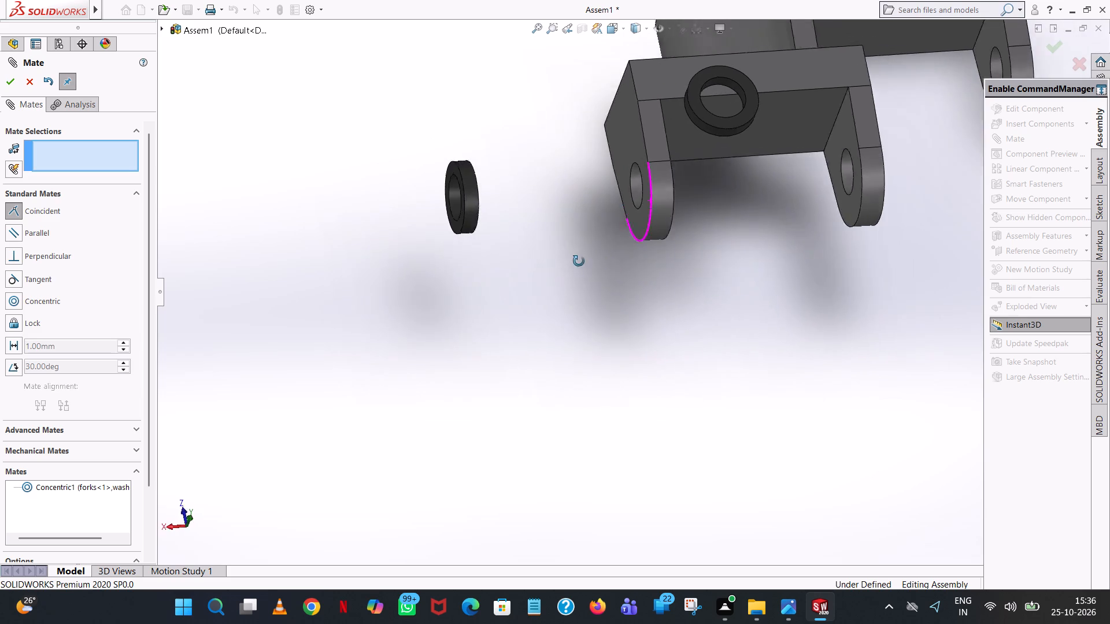
pyautogui.moveTo(579, 261); pyautogui.dragTo(637, 265, button='middle')
pyautogui.scroll(1, 637, 265)
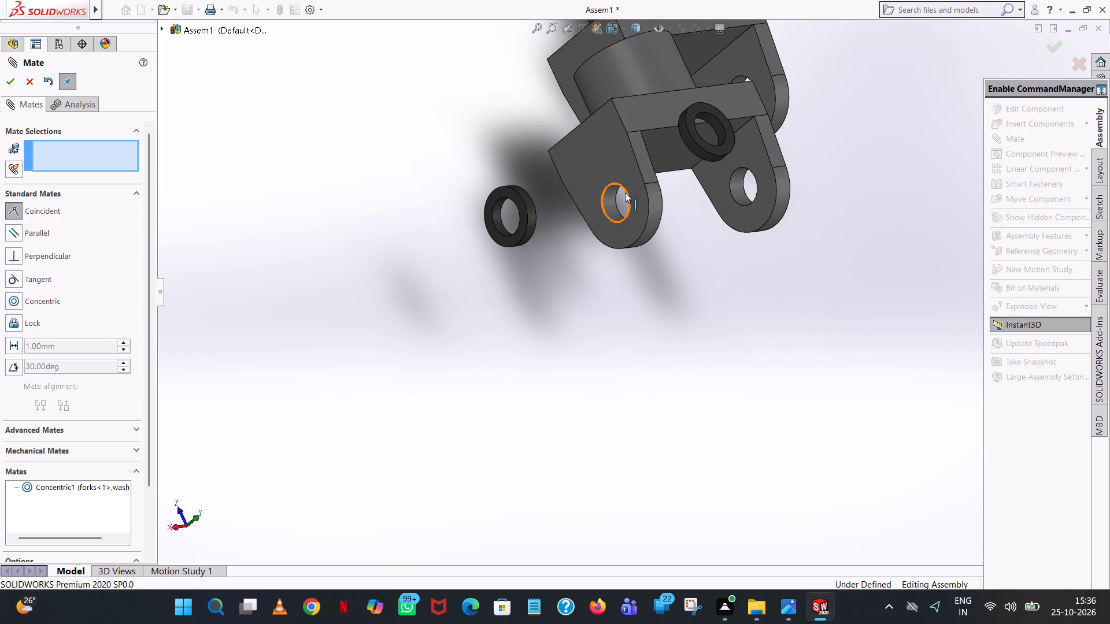
pyautogui.click(625, 190)
pyautogui.moveTo(603, 203); pyautogui.dragTo(487, 249, button='middle')
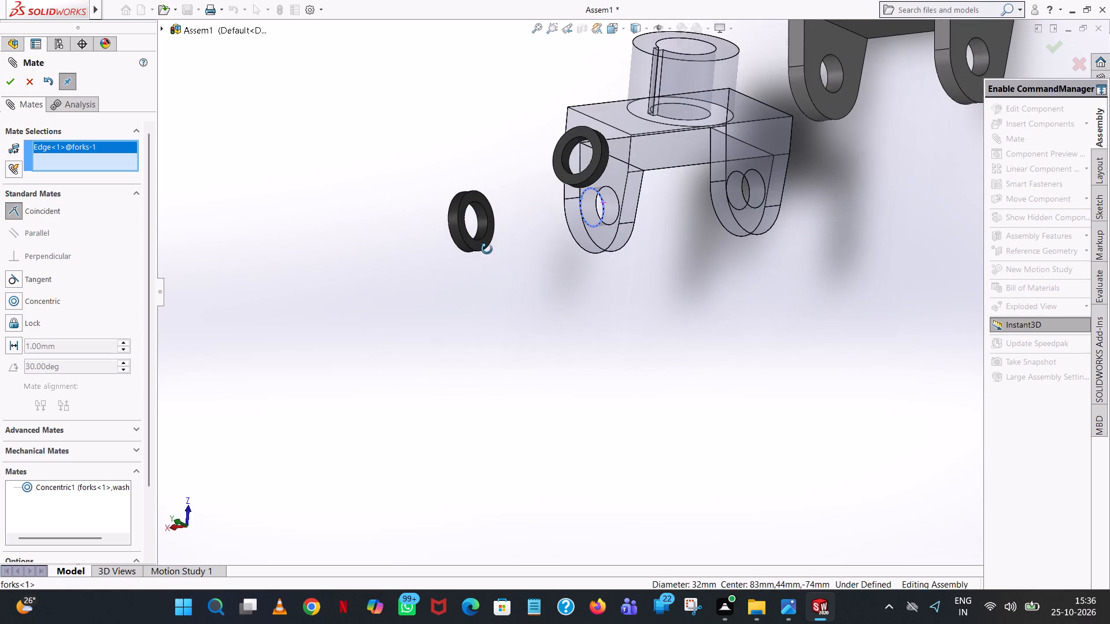
pyautogui.moveTo(487, 249); pyautogui.dragTo(486, 250, button='middle')
pyautogui.scroll(-5, 482, 225)
pyautogui.click(522, 173)
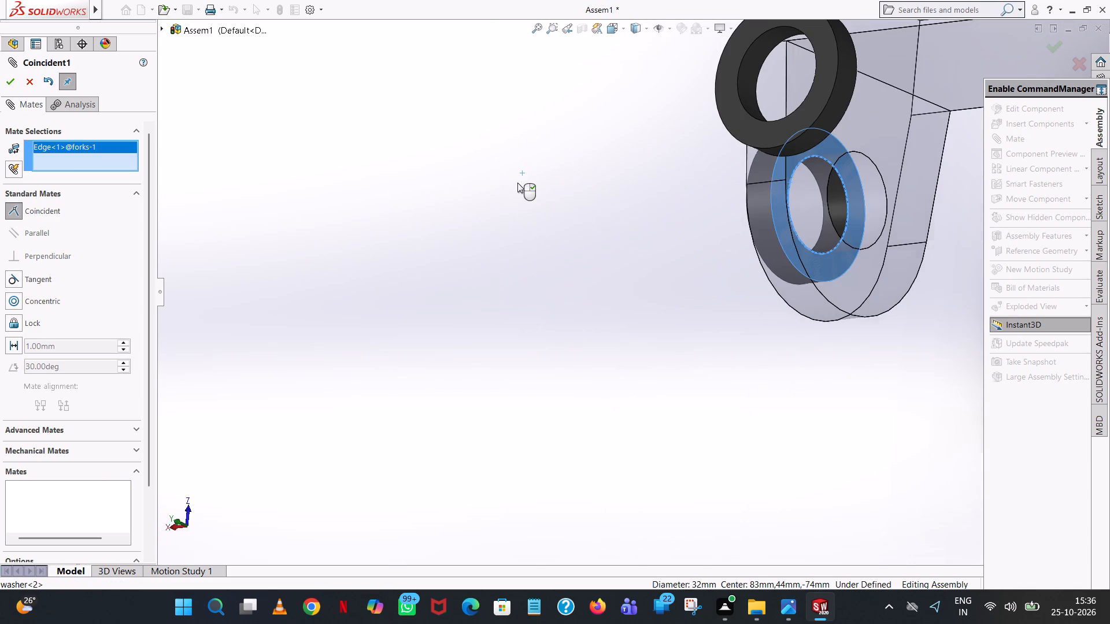
pyautogui.click(502, 151)
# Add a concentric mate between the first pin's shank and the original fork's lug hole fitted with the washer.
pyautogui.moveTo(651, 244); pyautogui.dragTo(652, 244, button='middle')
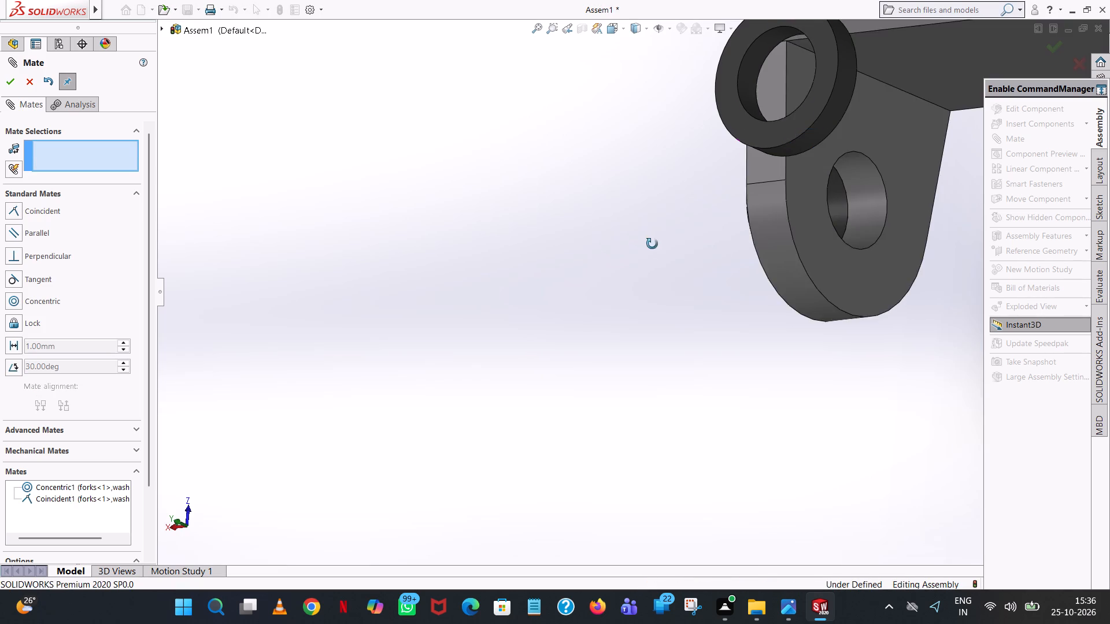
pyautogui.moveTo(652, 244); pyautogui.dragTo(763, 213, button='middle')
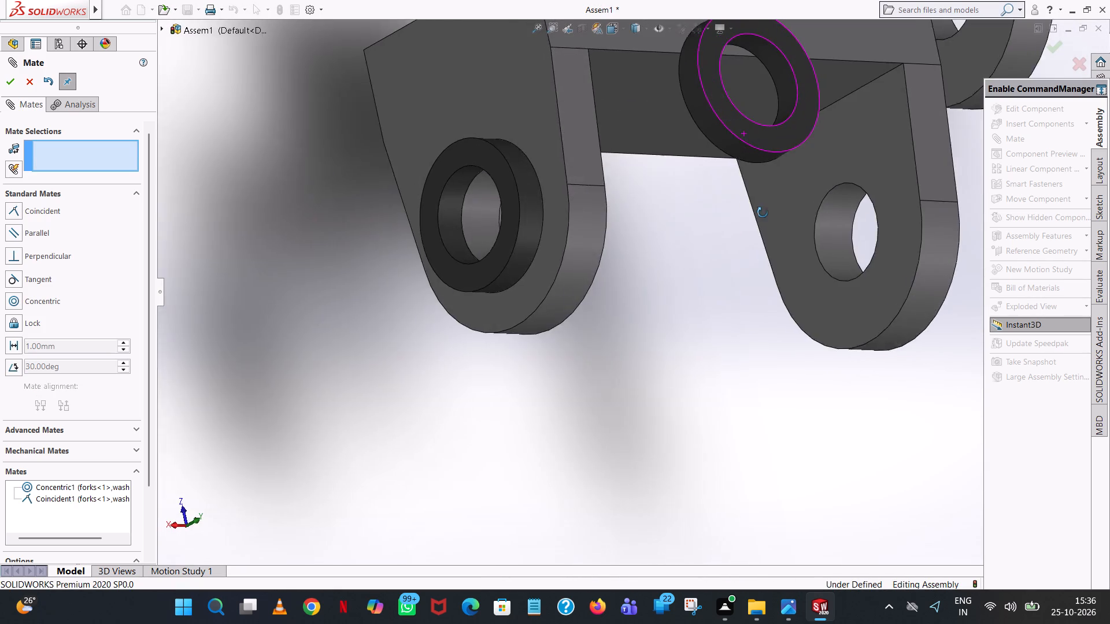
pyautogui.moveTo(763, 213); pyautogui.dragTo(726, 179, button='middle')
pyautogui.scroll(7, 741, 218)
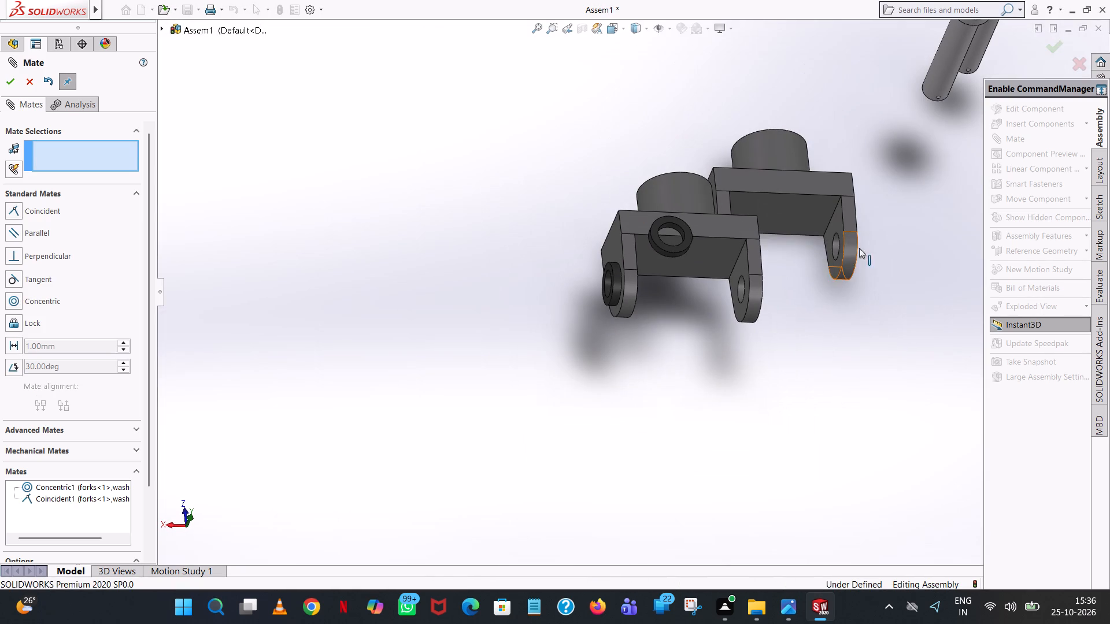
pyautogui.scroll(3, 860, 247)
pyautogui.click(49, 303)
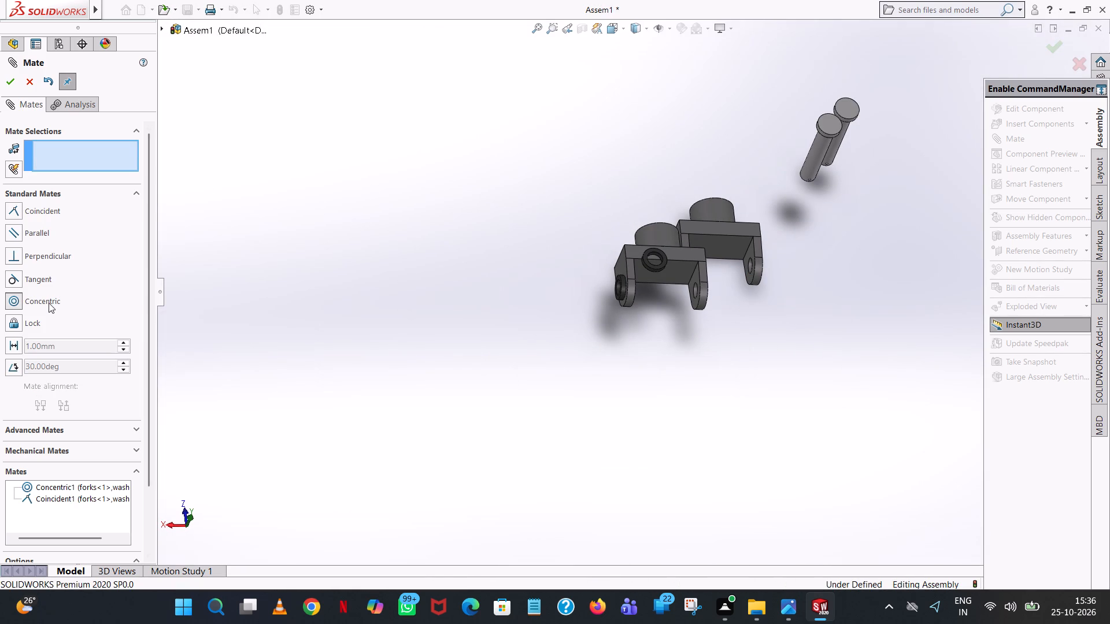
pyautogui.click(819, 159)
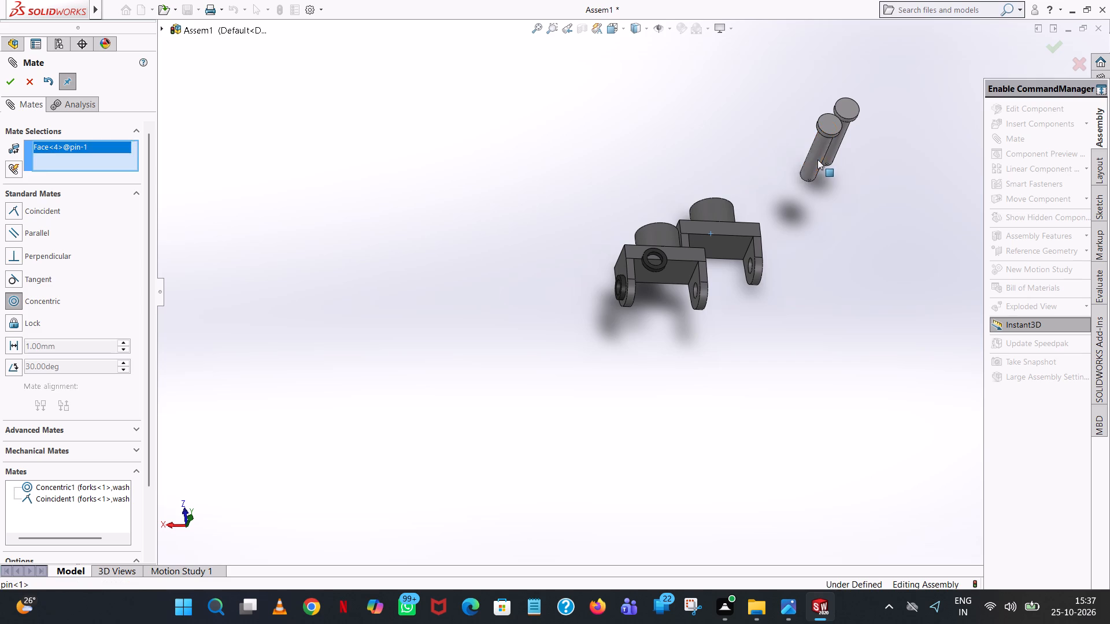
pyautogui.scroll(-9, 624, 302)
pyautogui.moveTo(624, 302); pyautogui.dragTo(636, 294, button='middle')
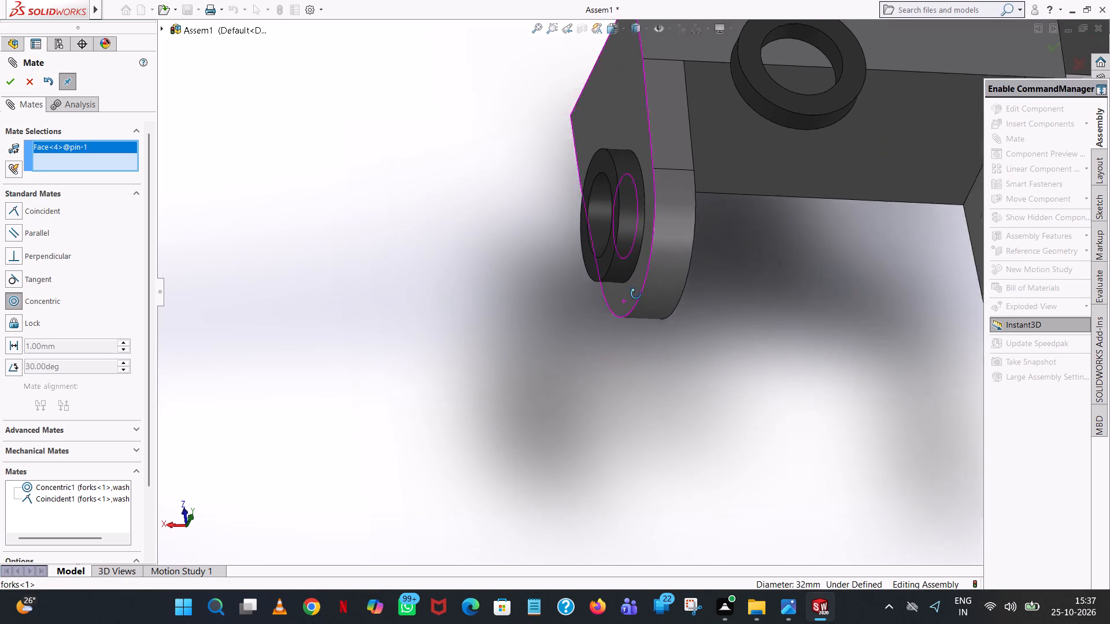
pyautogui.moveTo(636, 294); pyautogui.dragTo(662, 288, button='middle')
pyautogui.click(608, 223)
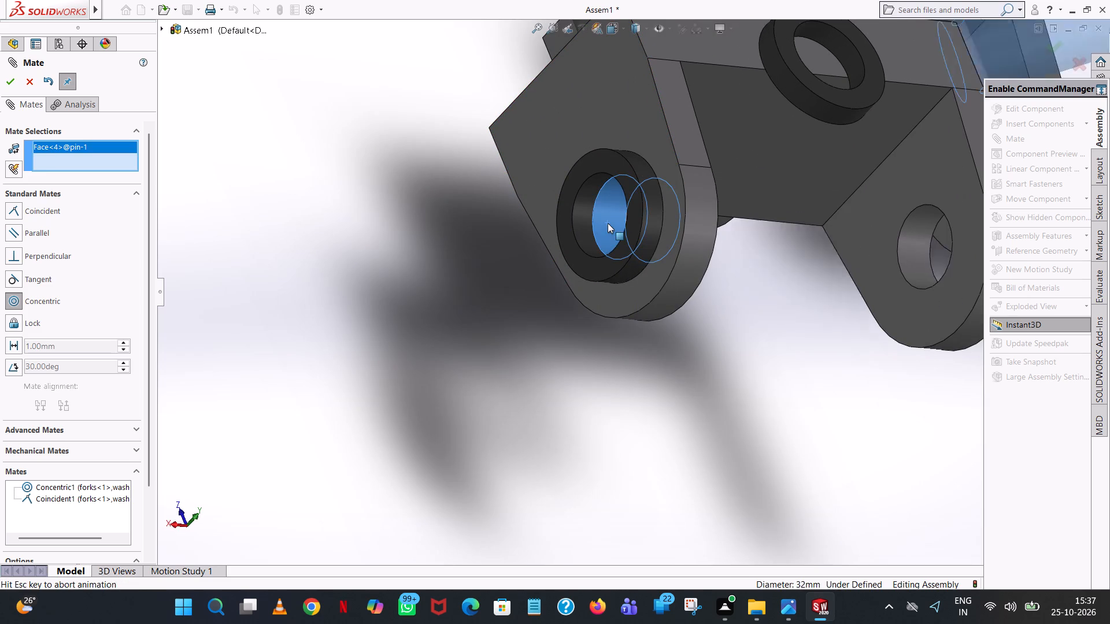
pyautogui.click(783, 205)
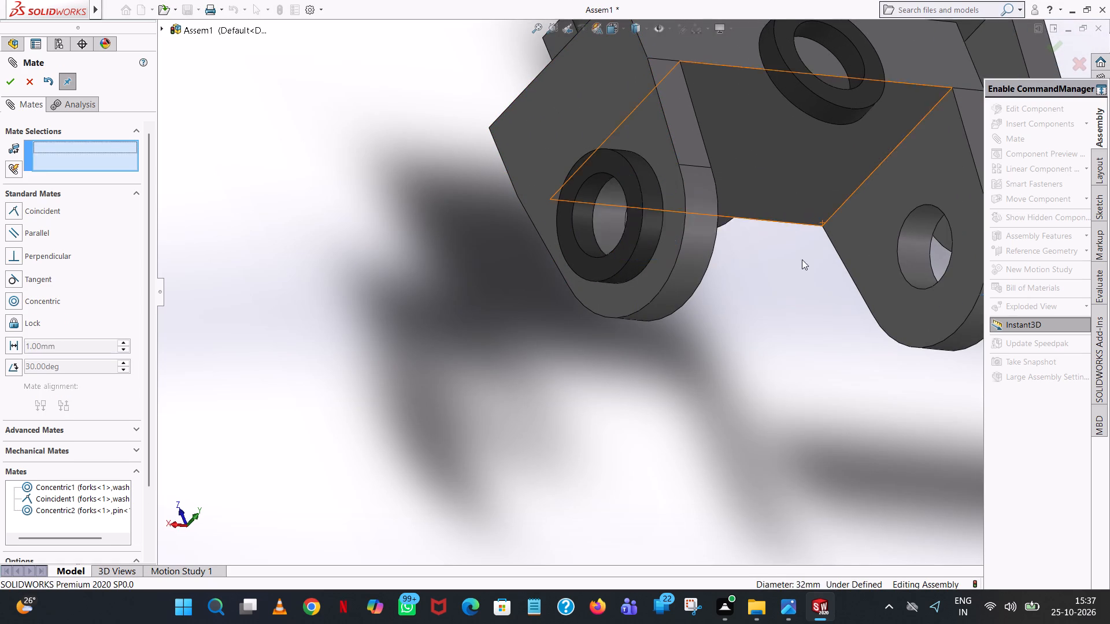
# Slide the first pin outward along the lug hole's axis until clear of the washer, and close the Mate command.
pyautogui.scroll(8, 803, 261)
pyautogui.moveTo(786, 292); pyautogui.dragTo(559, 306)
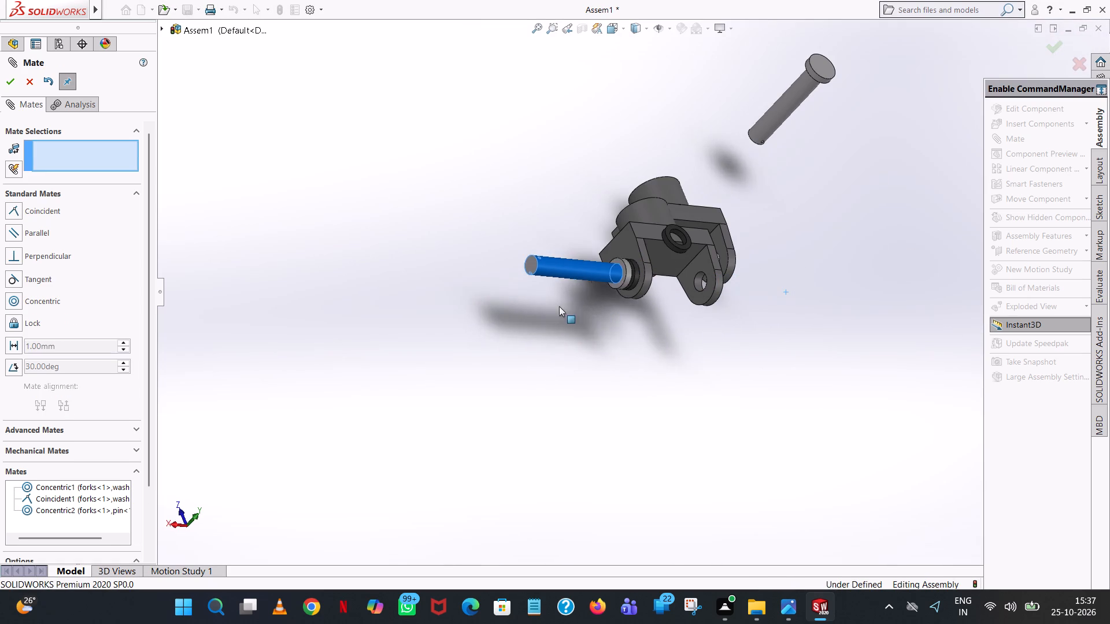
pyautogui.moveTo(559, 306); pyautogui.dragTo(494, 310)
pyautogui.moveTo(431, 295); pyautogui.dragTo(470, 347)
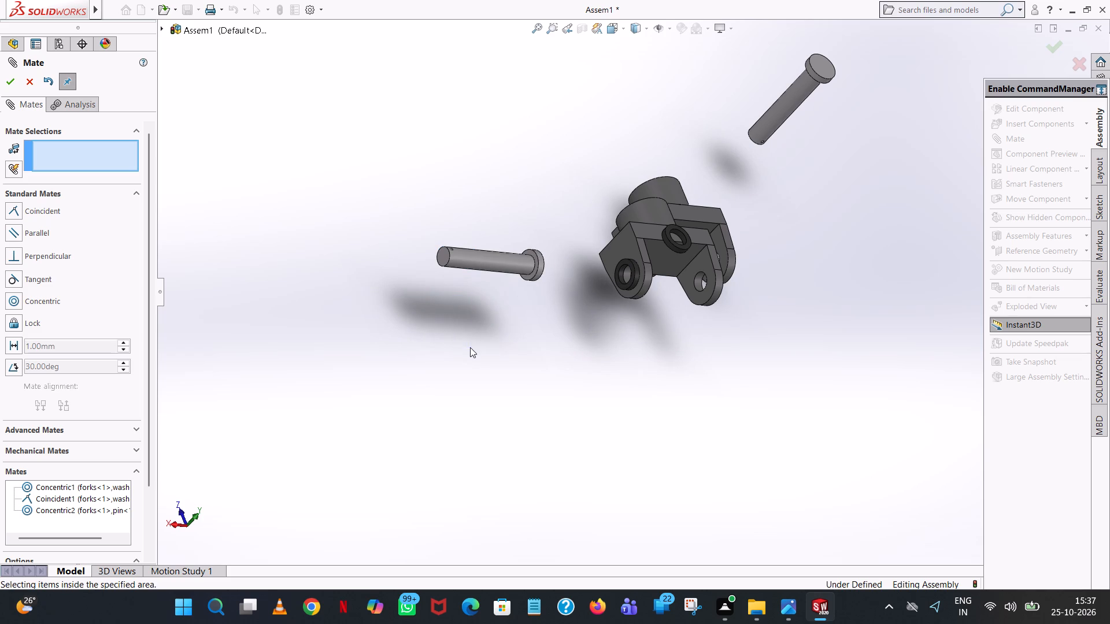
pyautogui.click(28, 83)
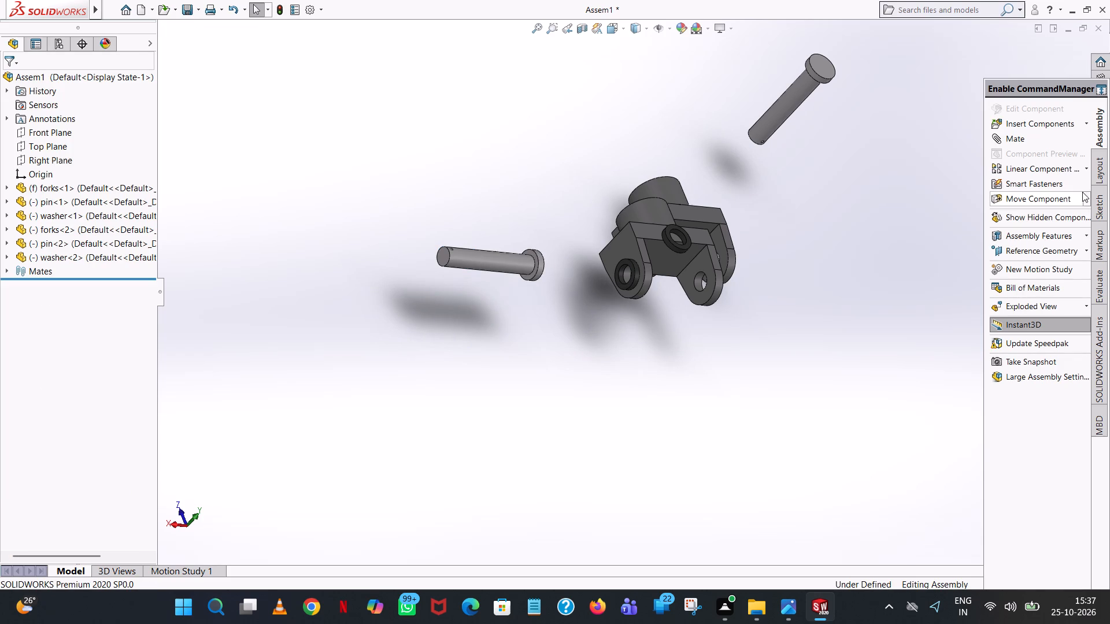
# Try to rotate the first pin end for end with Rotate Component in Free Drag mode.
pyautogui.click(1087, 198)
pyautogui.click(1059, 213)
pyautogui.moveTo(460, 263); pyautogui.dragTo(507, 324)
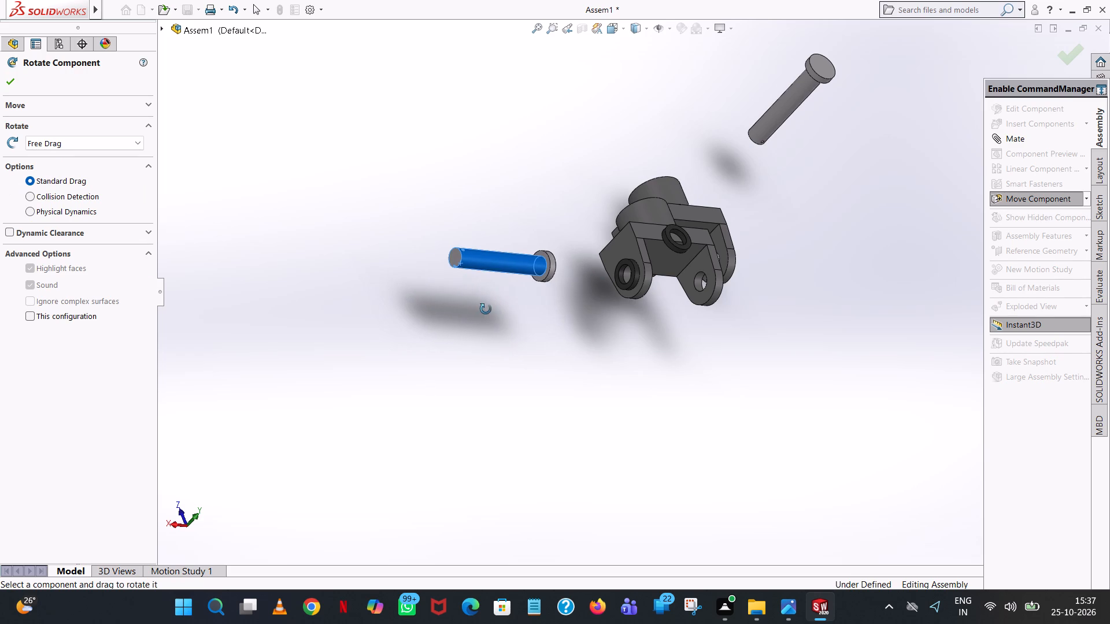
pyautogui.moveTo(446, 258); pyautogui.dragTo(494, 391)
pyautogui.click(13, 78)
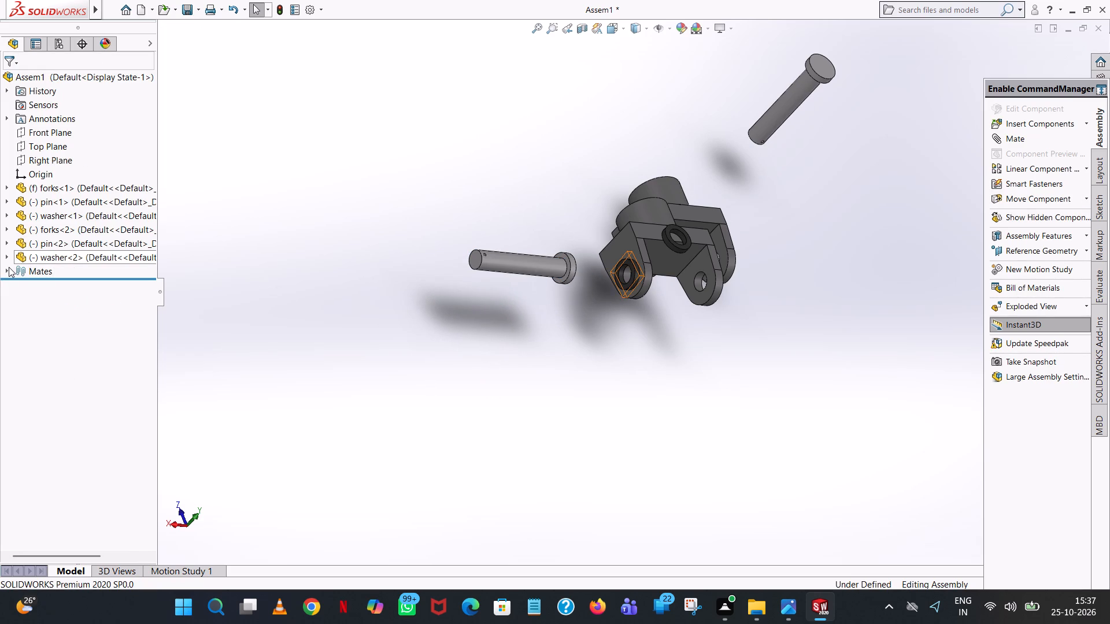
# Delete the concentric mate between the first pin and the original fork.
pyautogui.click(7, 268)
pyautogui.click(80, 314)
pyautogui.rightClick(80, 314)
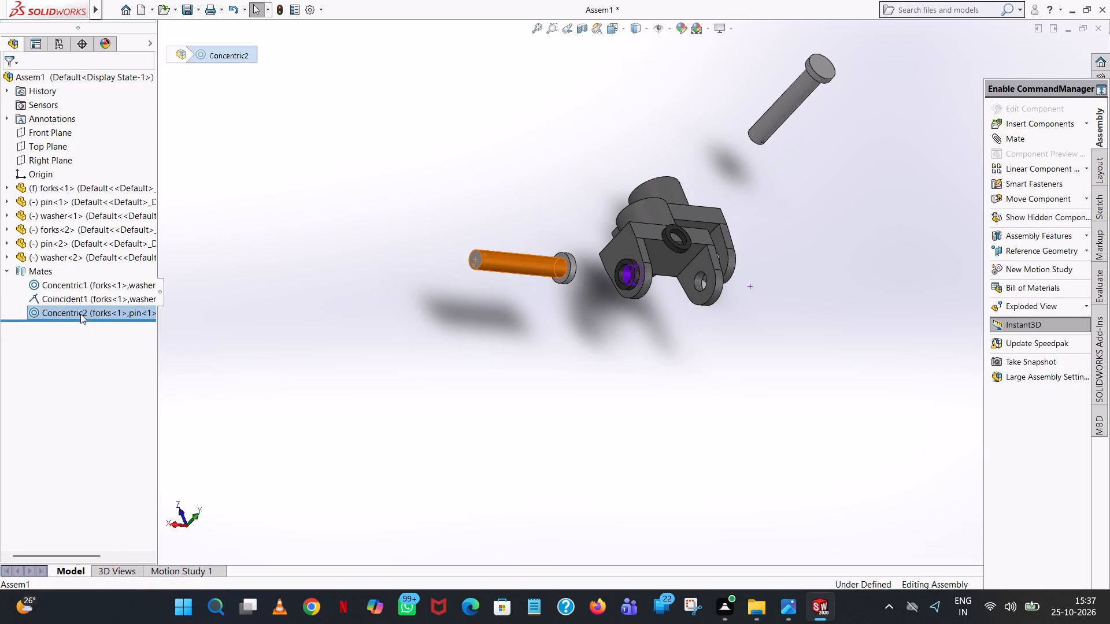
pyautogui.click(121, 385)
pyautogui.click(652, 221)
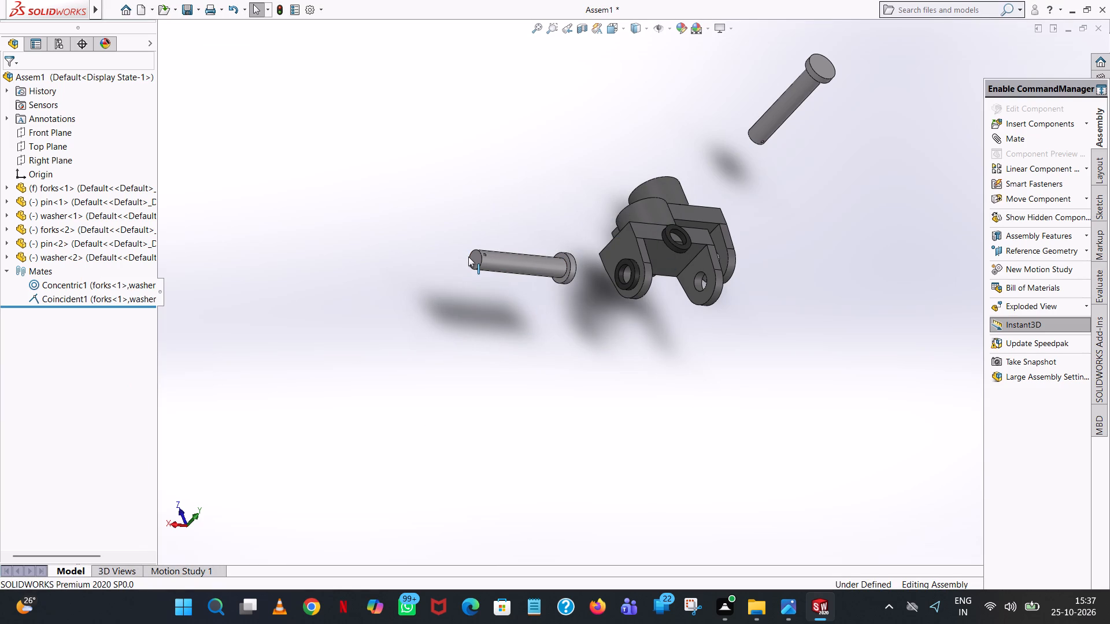
# Move the unmated first pin freely in the space outside the lug carrying the washer.
pyautogui.moveTo(468, 257); pyautogui.dragTo(459, 237, button='middle')
pyautogui.moveTo(473, 236); pyautogui.dragTo(528, 283)
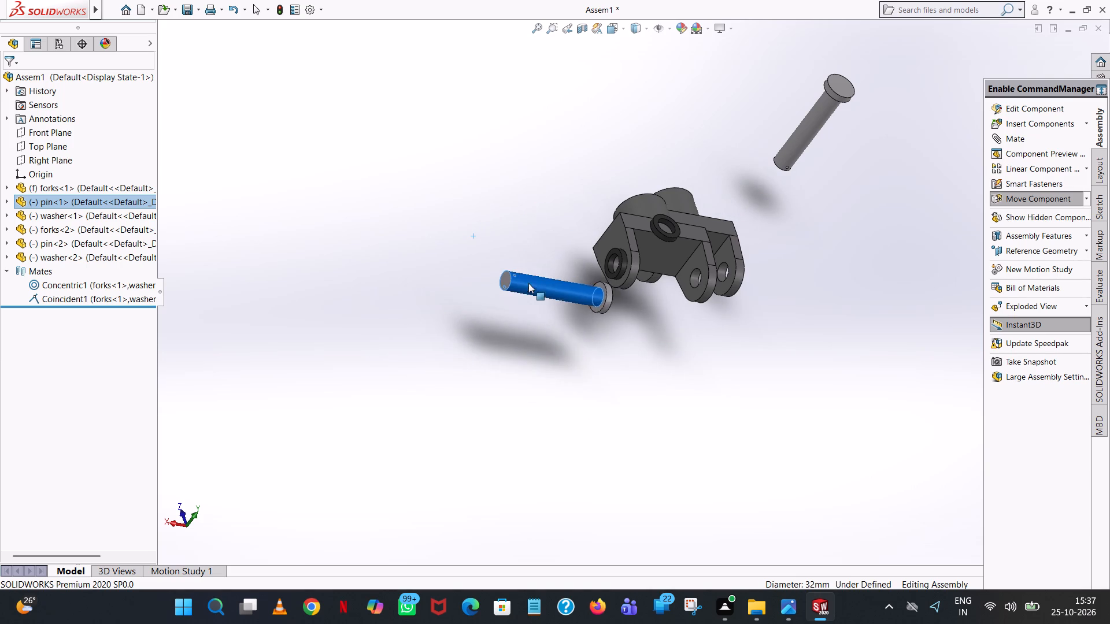
pyautogui.moveTo(528, 283); pyautogui.dragTo(491, 239)
pyautogui.click(530, 316)
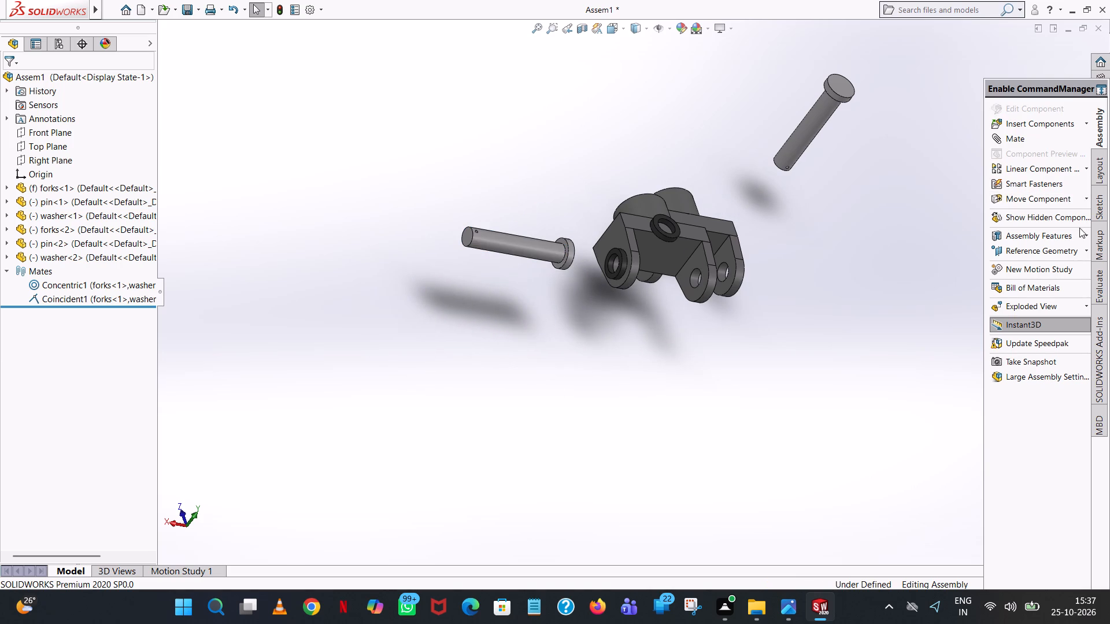
# Rotate the first pin end for end in Free Drag mode so its shank end faces the original fork.
pyautogui.click(1084, 194)
pyautogui.click(1084, 213)
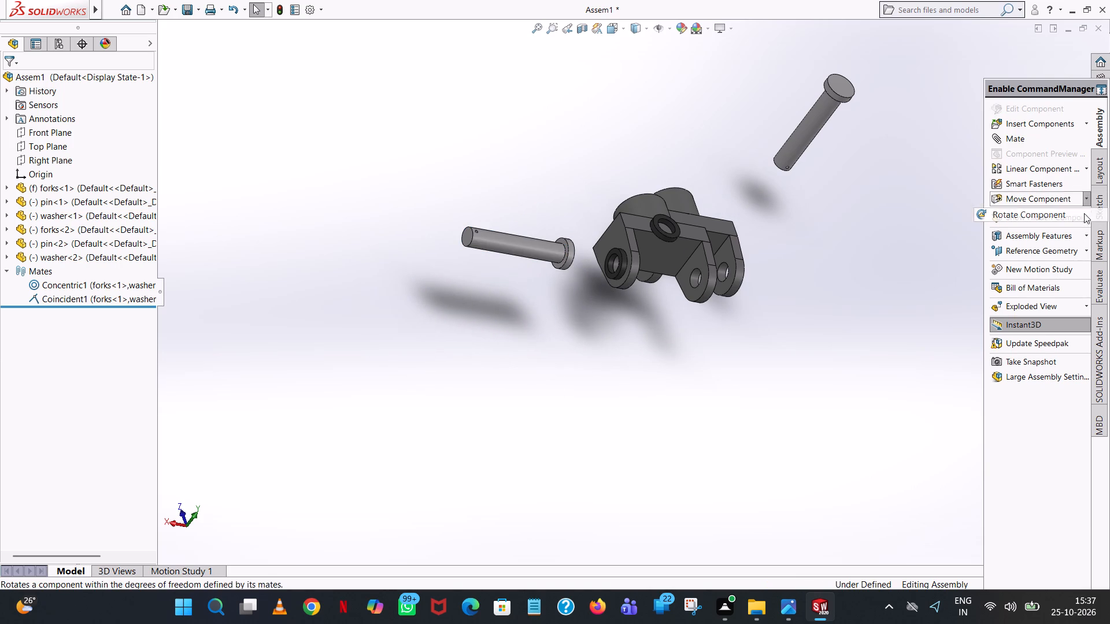
pyautogui.moveTo(480, 247); pyautogui.dragTo(705, 329)
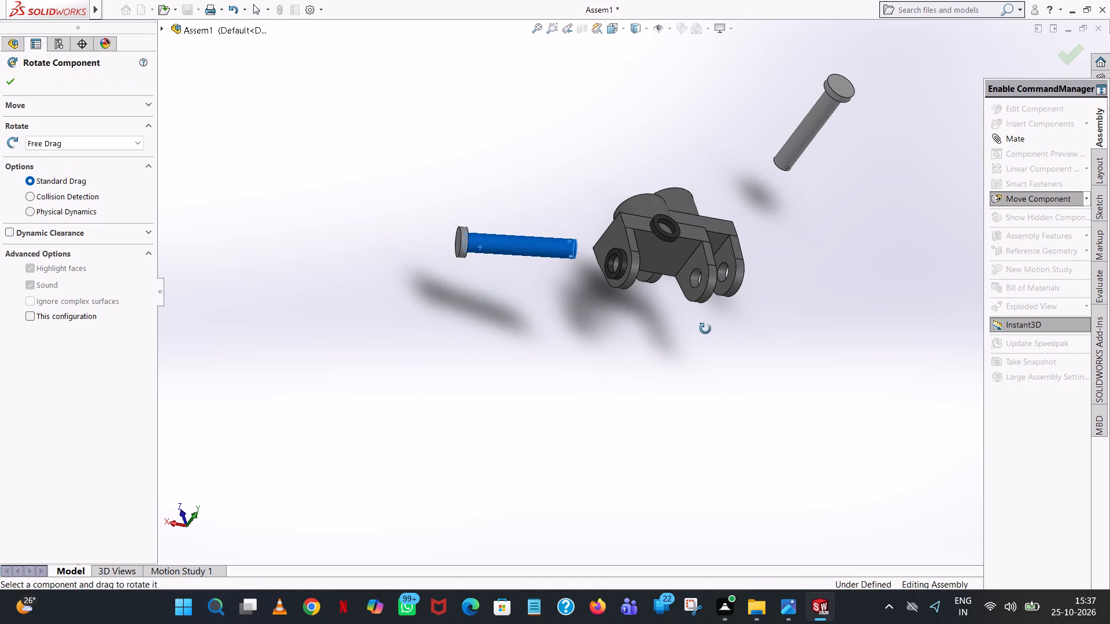
pyautogui.moveTo(705, 329); pyautogui.dragTo(695, 350)
pyautogui.click(516, 322)
pyautogui.click(11, 84)
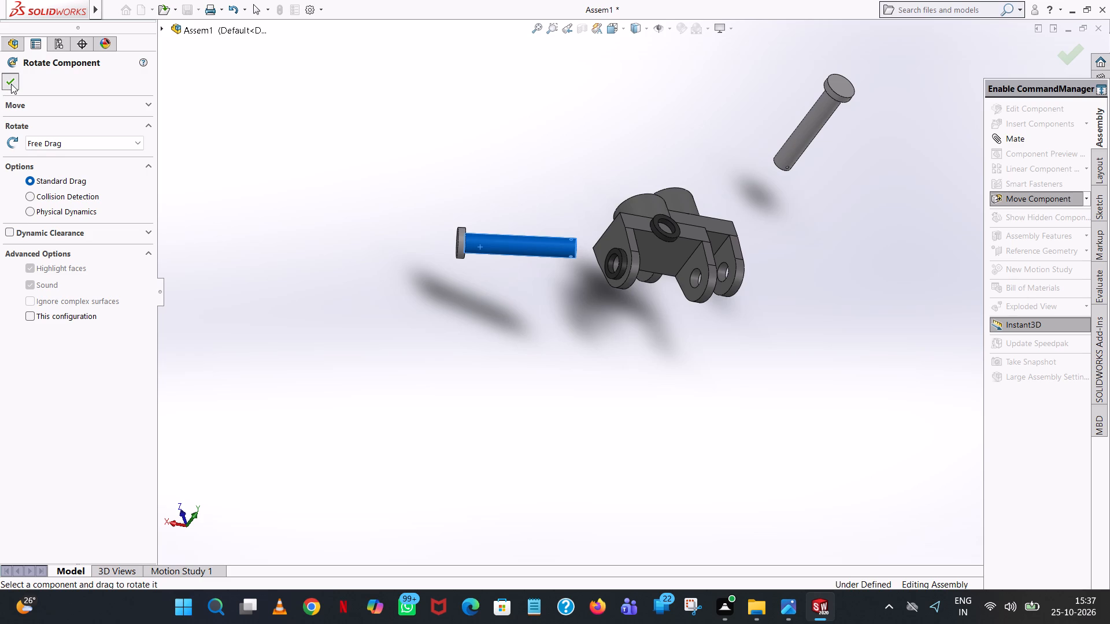
pyautogui.click(449, 86)
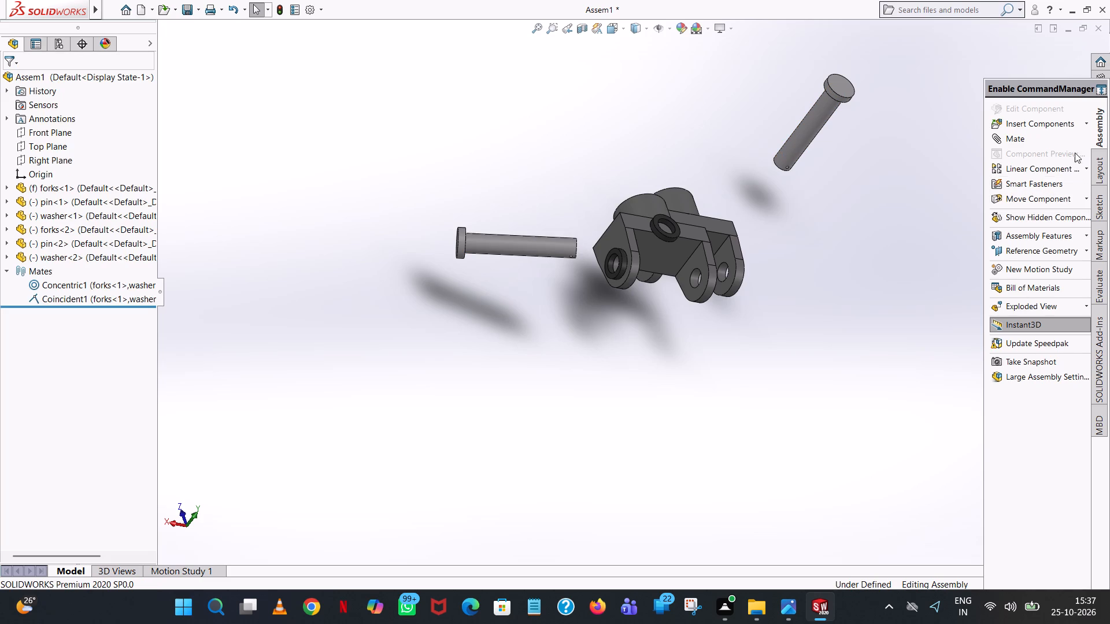
# Add a concentric mate between the first pin's shank and the original fork's lug hole behind the fitted washer.
pyautogui.click(1075, 139)
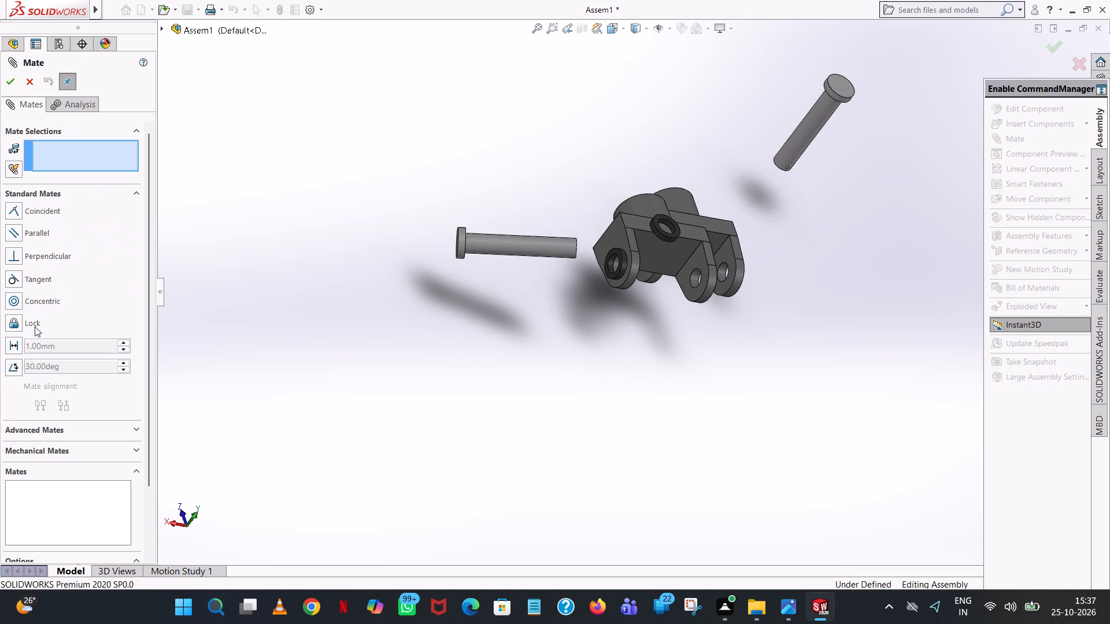
pyautogui.click(35, 298)
pyautogui.click(525, 250)
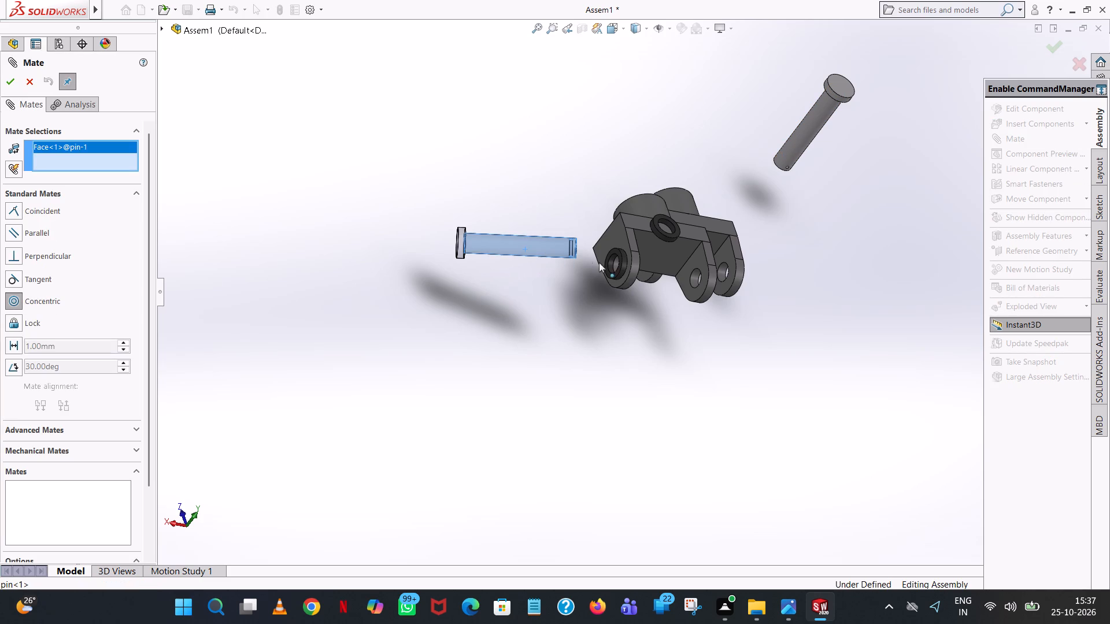
pyautogui.scroll(-8, 614, 259)
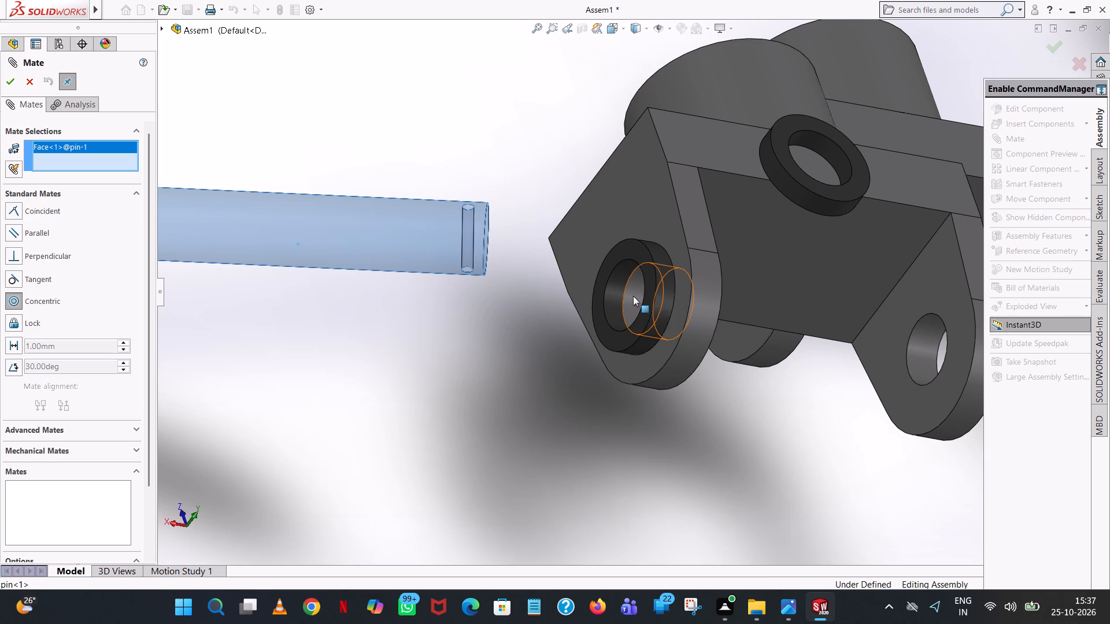
pyautogui.click(633, 296)
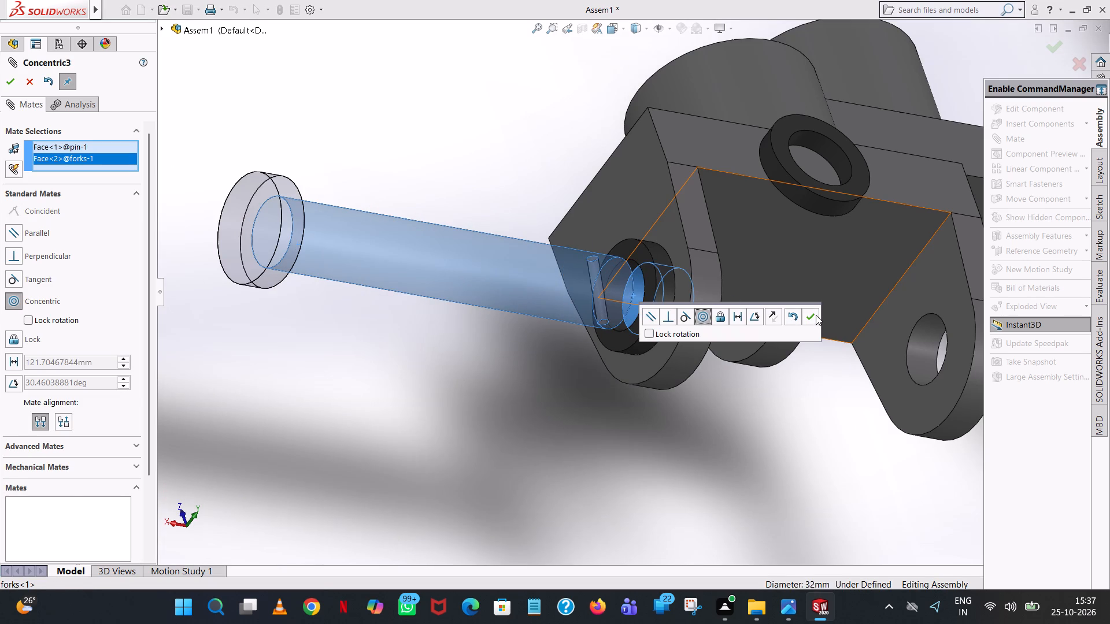
pyautogui.click(816, 315)
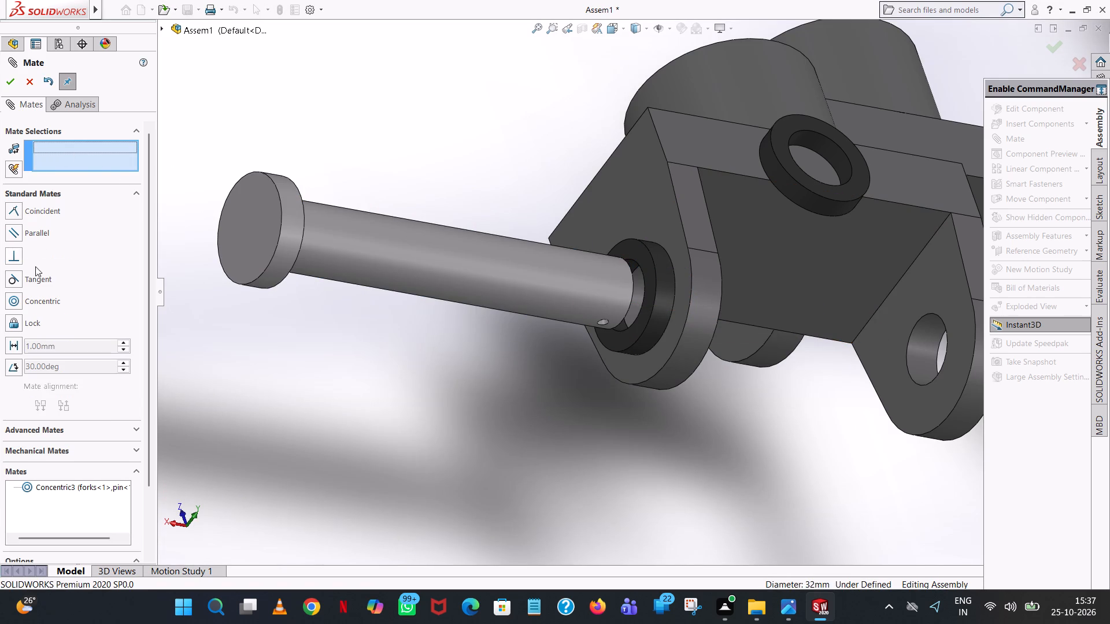
# Add a coincident mate between the circular edge under the first pin's head and the fitted washer's outer face.
pyautogui.click(39, 211)
pyautogui.moveTo(357, 311); pyautogui.dragTo(258, 344, button='middle')
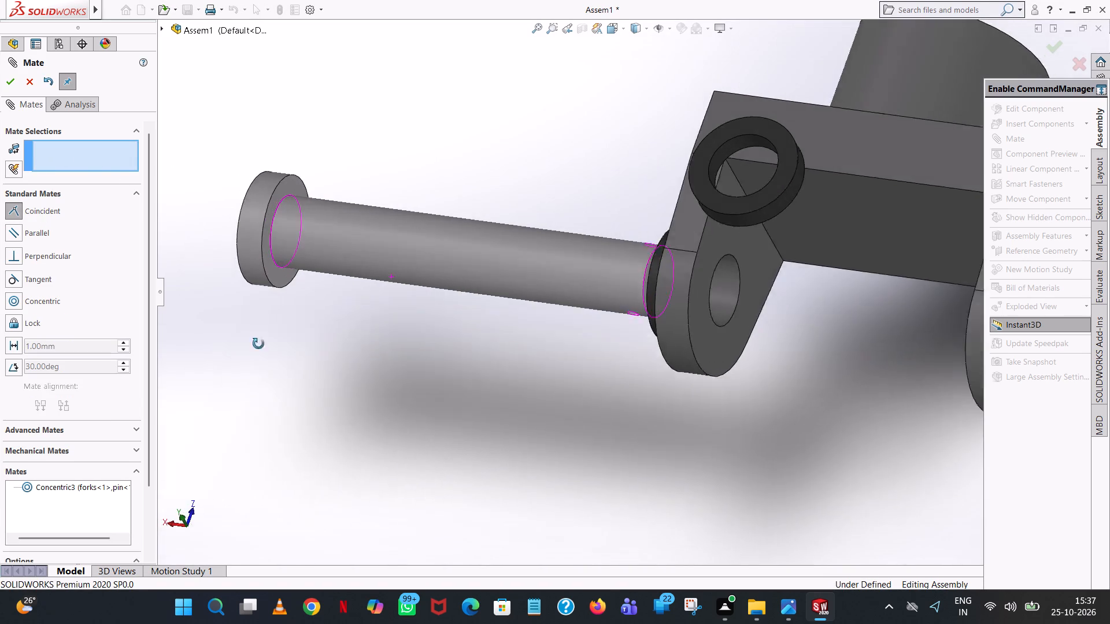
pyautogui.moveTo(258, 344); pyautogui.dragTo(251, 346, button='middle')
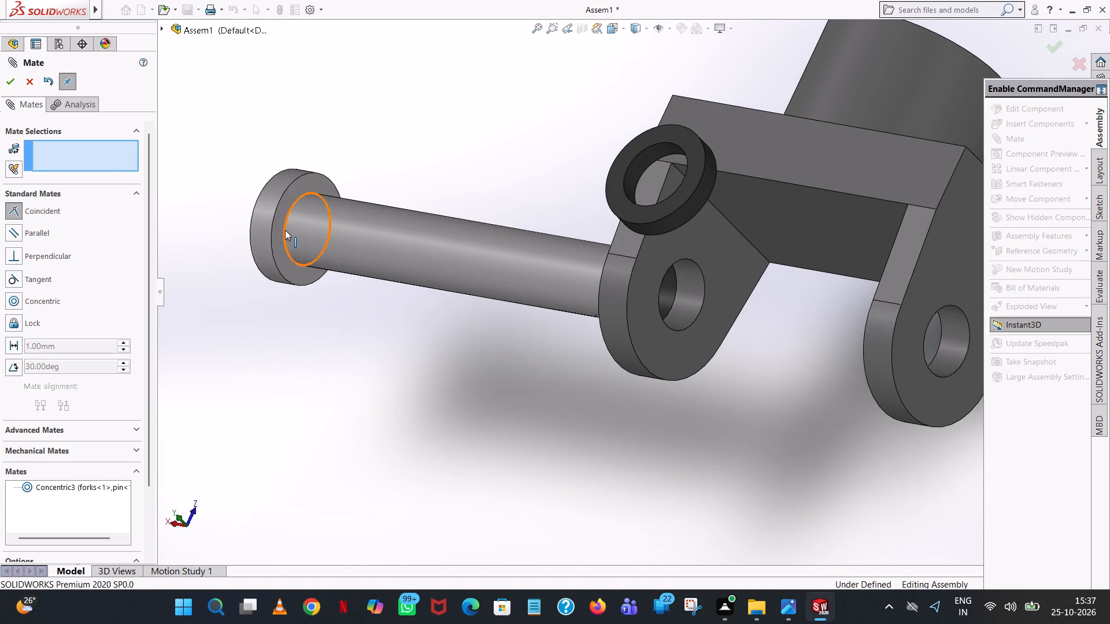
pyautogui.click(286, 230)
pyautogui.moveTo(325, 277); pyautogui.dragTo(346, 291, button='middle')
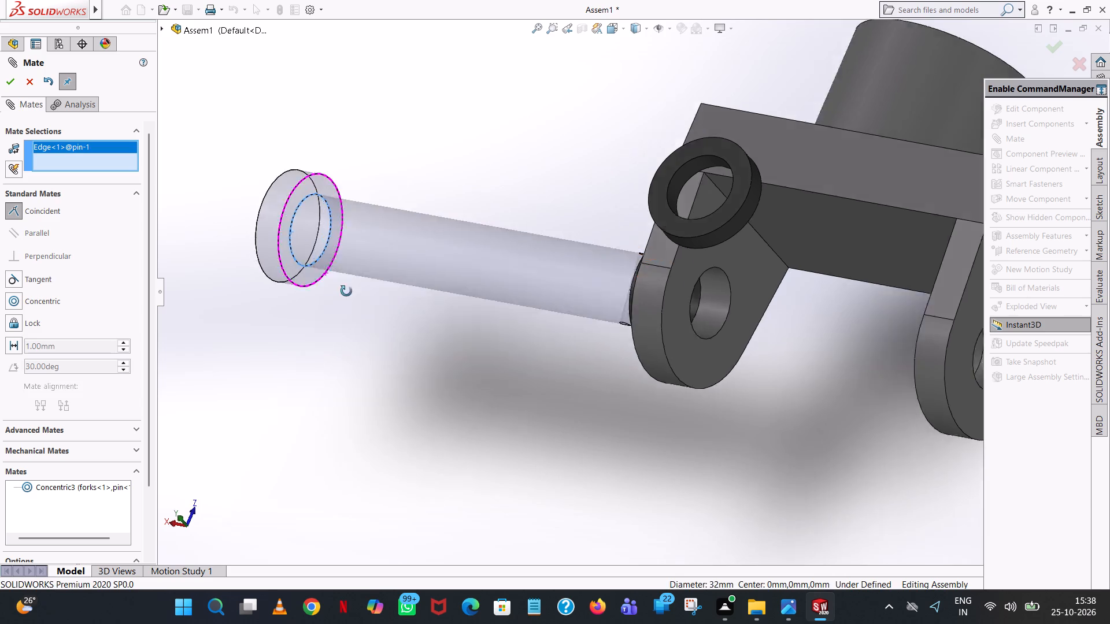
pyautogui.moveTo(346, 291); pyautogui.dragTo(470, 348, button='middle')
pyautogui.click(569, 233)
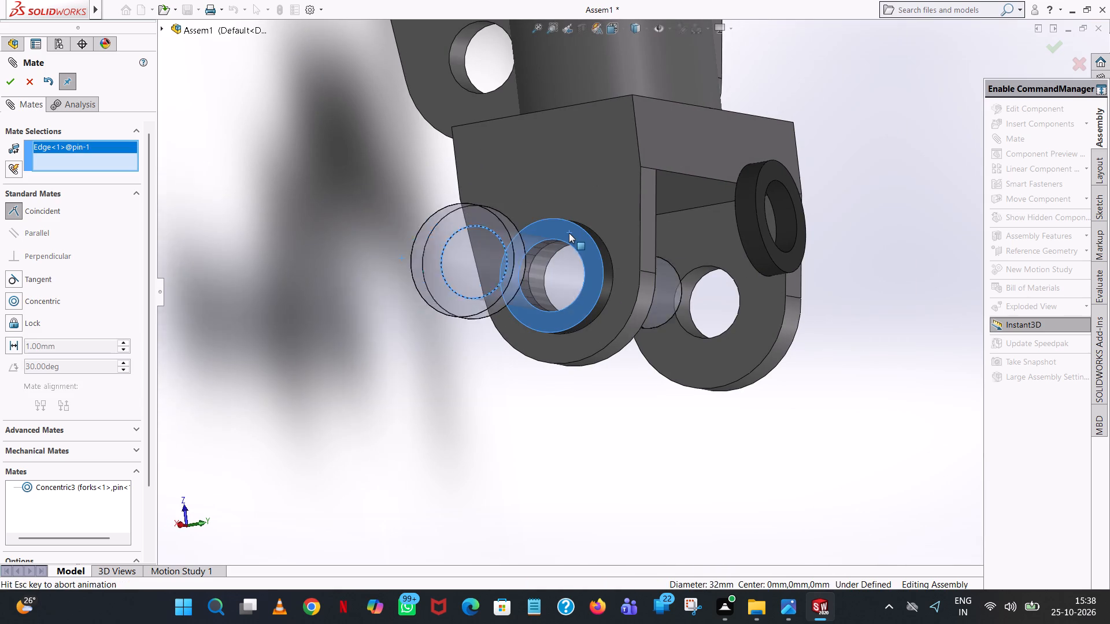
pyautogui.click(679, 199)
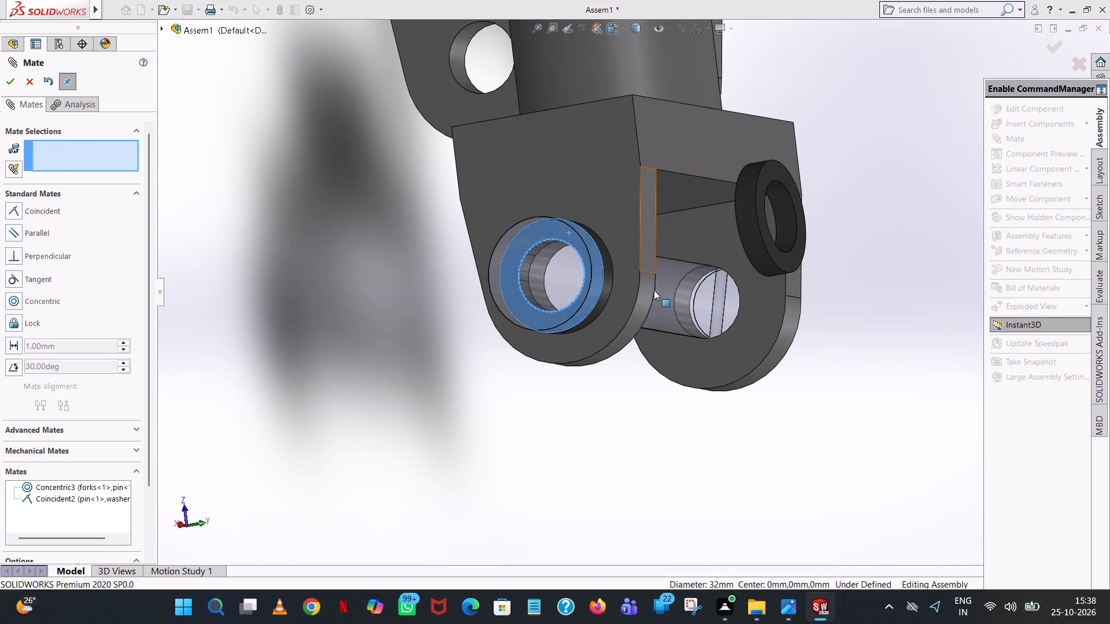
# Examine the first pin through the original fork from several angles, including its far end at the opposite lug.
pyautogui.moveTo(657, 323); pyautogui.dragTo(567, 116, button='middle')
pyautogui.scroll(1, 609, 302)
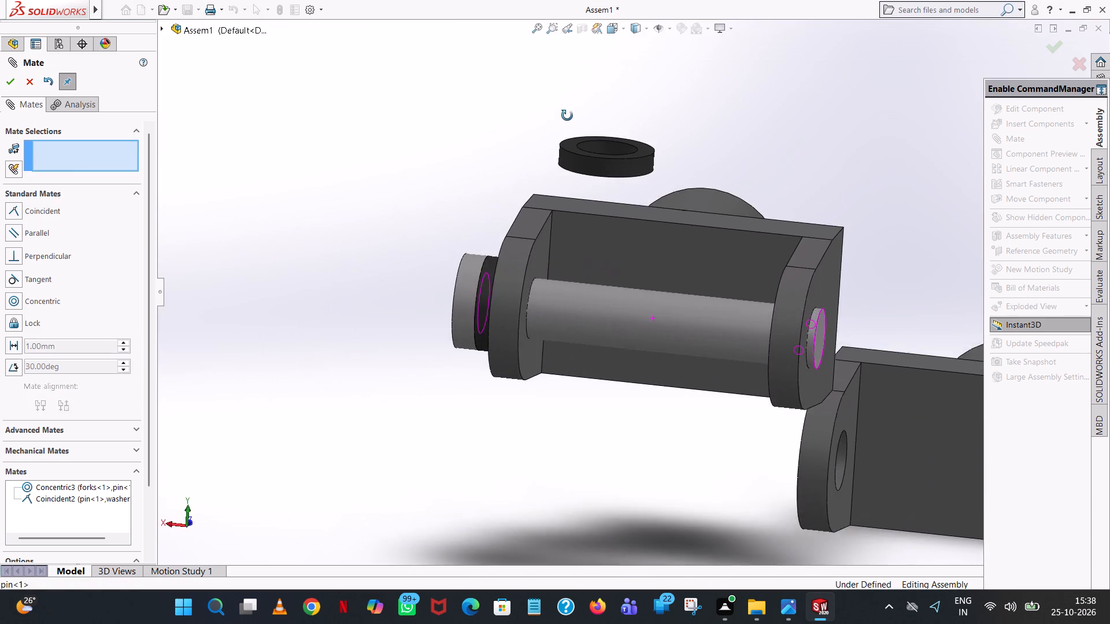
pyautogui.moveTo(567, 116); pyautogui.dragTo(584, 193, button='middle')
pyautogui.moveTo(683, 374); pyautogui.dragTo(639, 242, button='middle')
pyautogui.scroll(1, 639, 341)
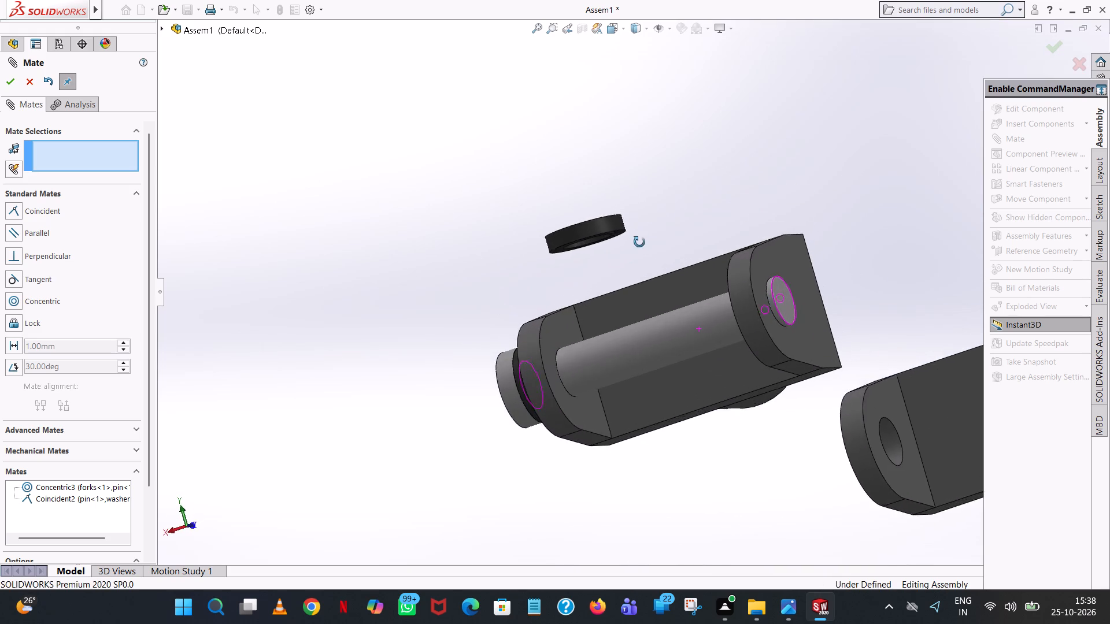
pyautogui.moveTo(639, 242); pyautogui.dragTo(664, 265, button='middle')
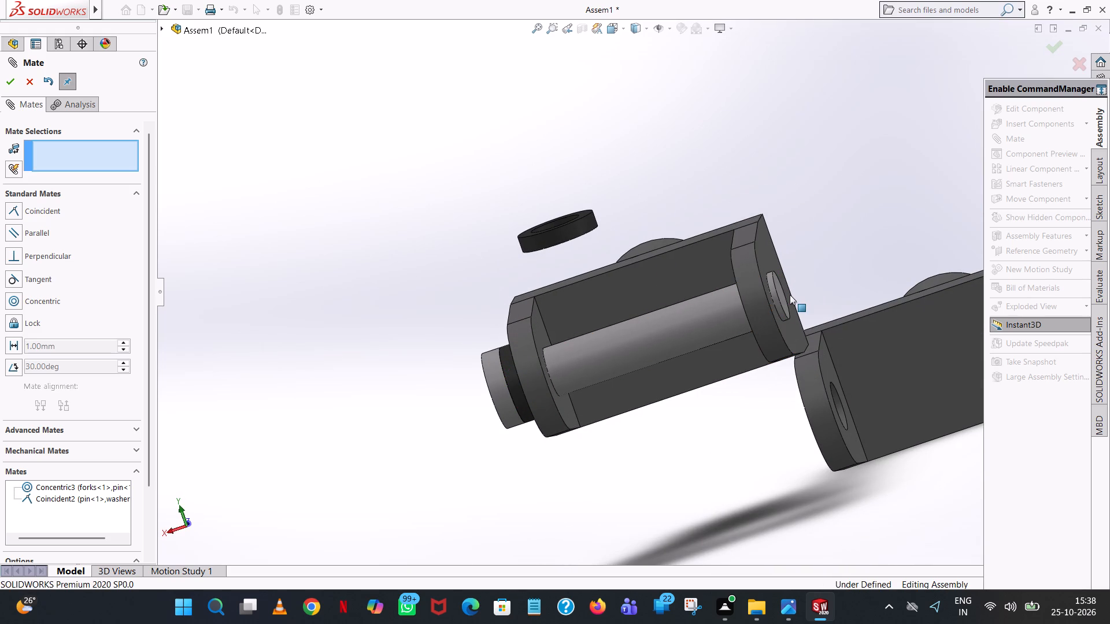
pyautogui.scroll(-7, 772, 303)
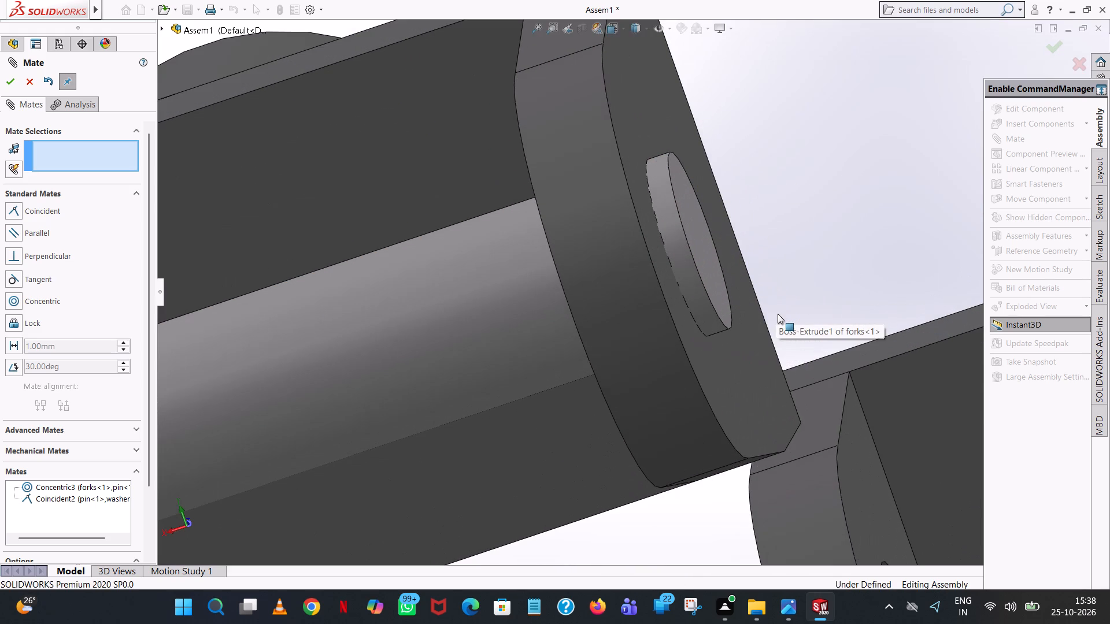
pyautogui.scroll(13, 778, 314)
pyautogui.moveTo(778, 314); pyautogui.dragTo(833, 515, button='middle')
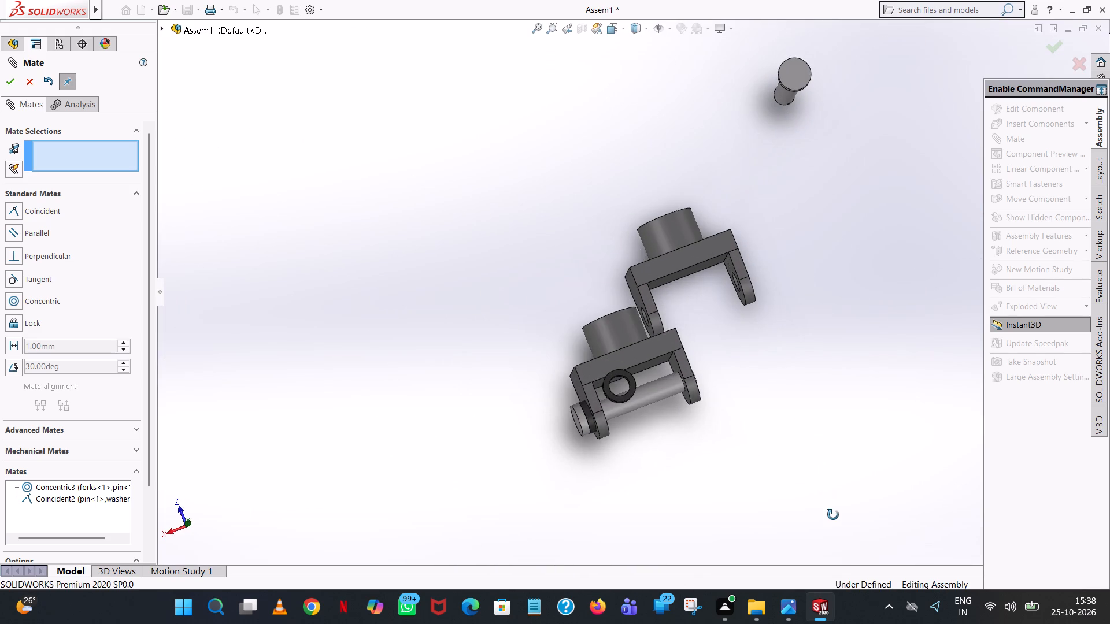
pyautogui.moveTo(833, 515); pyautogui.dragTo(818, 378, button='middle')
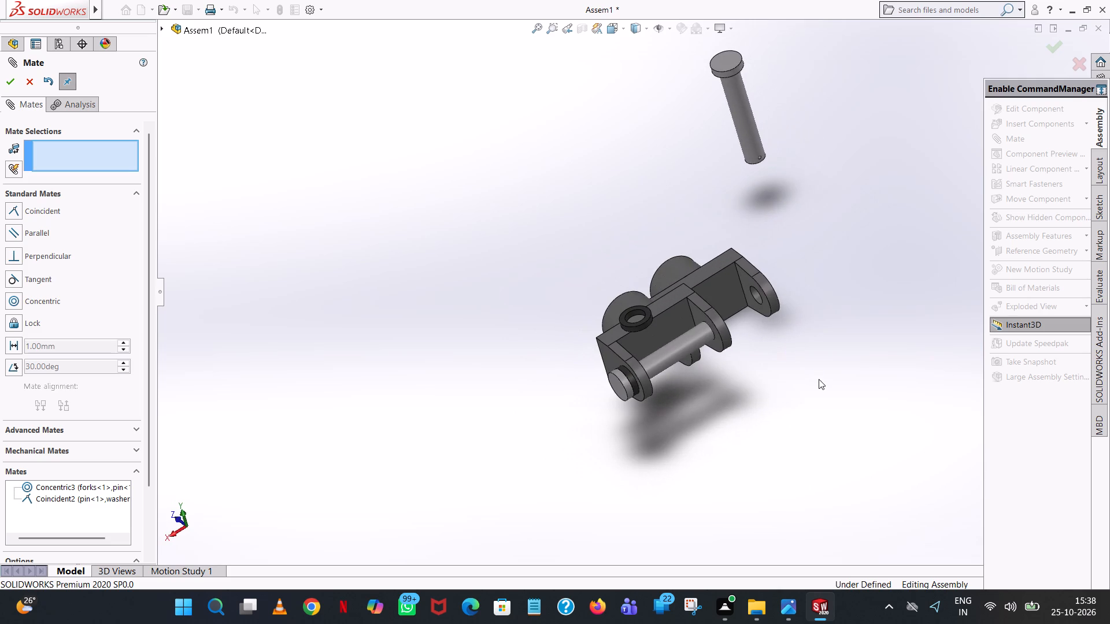
pyautogui.moveTo(794, 387); pyautogui.dragTo(791, 375, button='middle')
pyautogui.scroll(1, 791, 375)
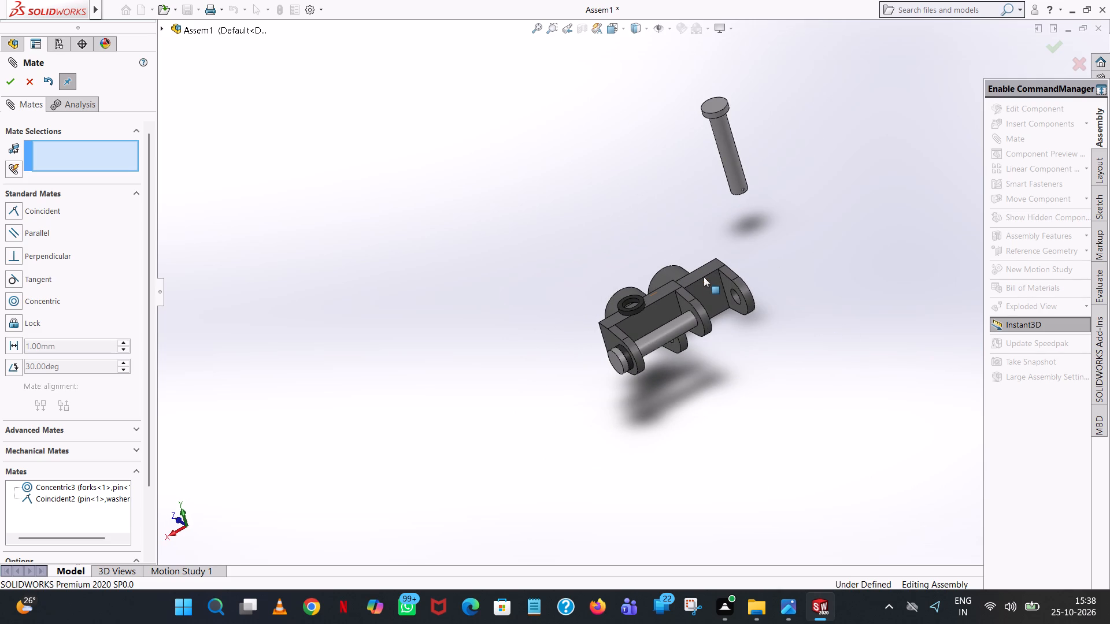
# Add a concentric mate between the loose washer's inner face and a lug hole of the second fork.
pyautogui.click(28, 304)
pyautogui.scroll(-9, 581, 314)
pyautogui.click(798, 76)
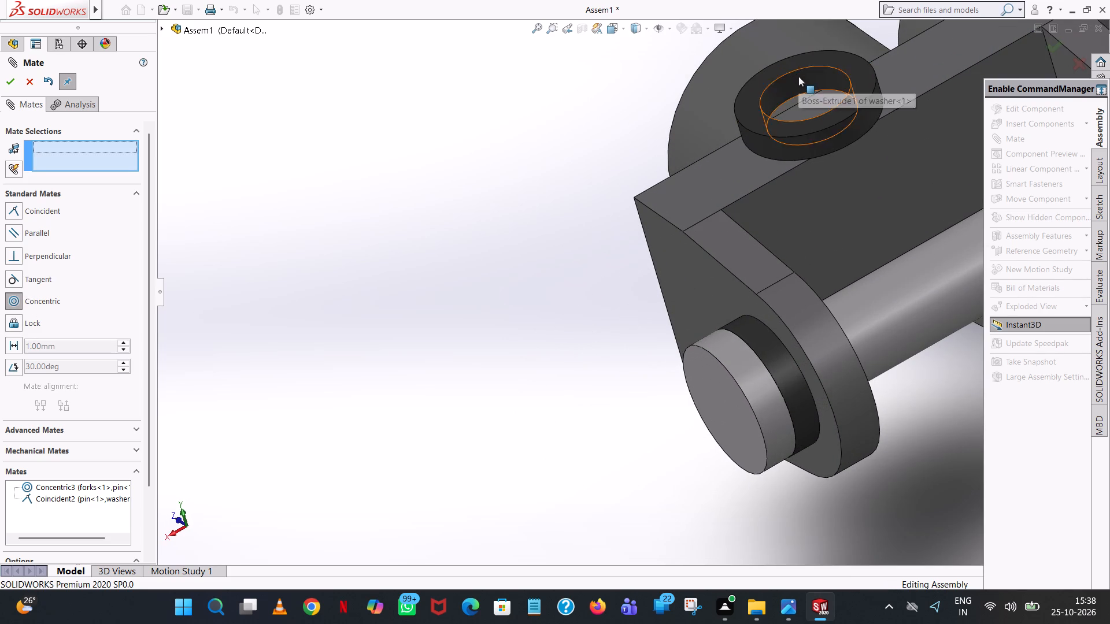
pyautogui.scroll(11, 798, 76)
pyautogui.moveTo(746, 192); pyautogui.dragTo(815, 272, button='middle')
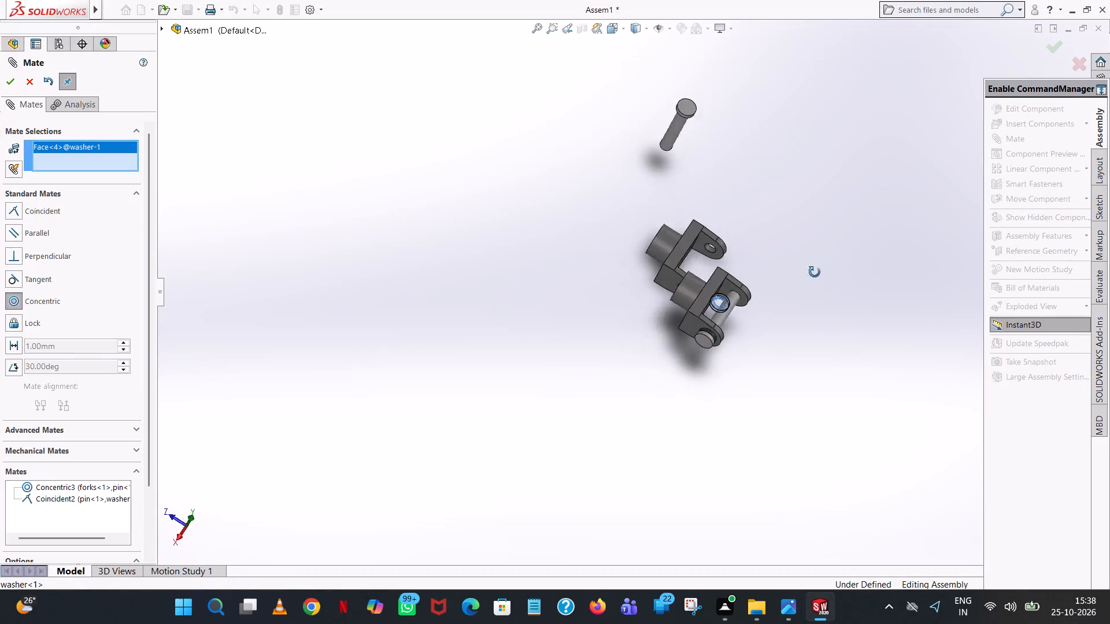
pyautogui.moveTo(815, 272); pyautogui.dragTo(779, 304, button='middle')
pyautogui.scroll(1, 771, 276)
pyautogui.scroll(-7, 717, 252)
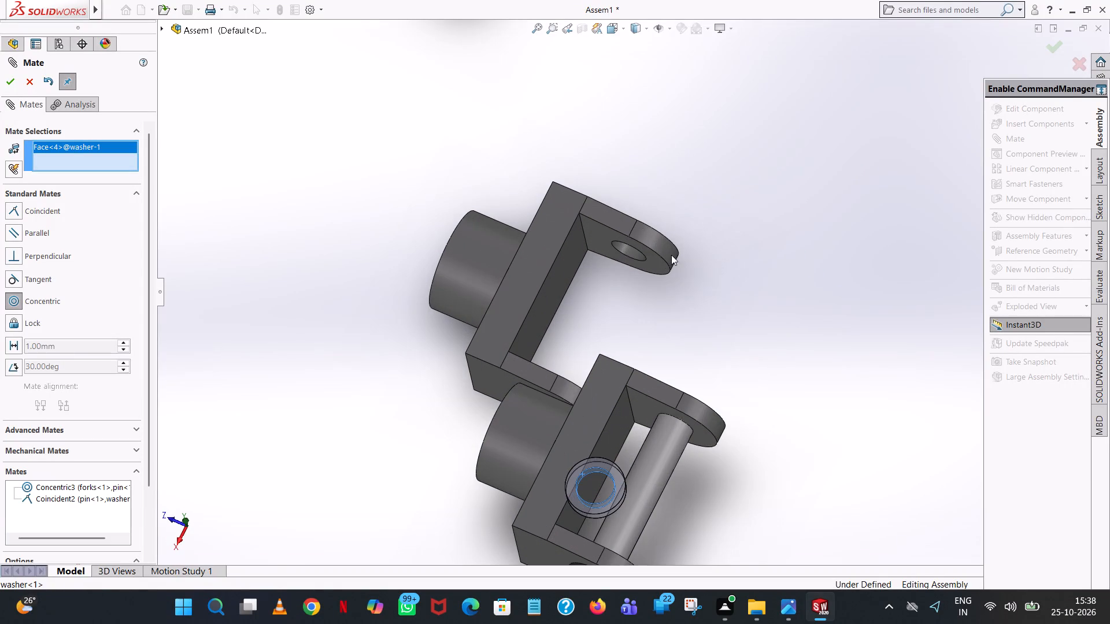
pyautogui.moveTo(700, 224); pyautogui.dragTo(650, 345, button='middle')
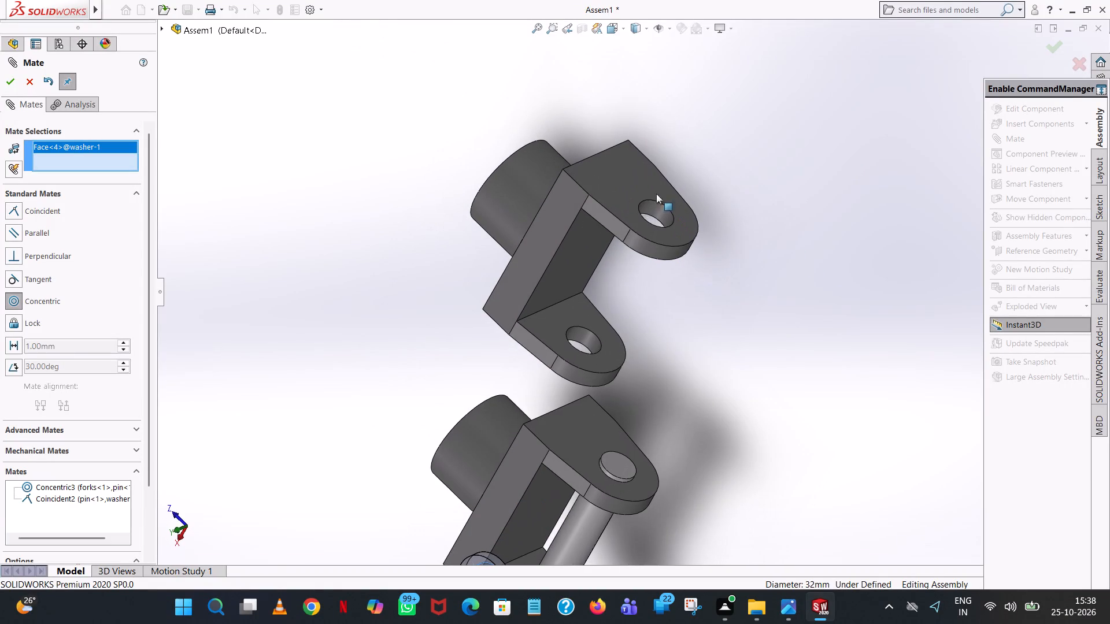
pyautogui.click(661, 209)
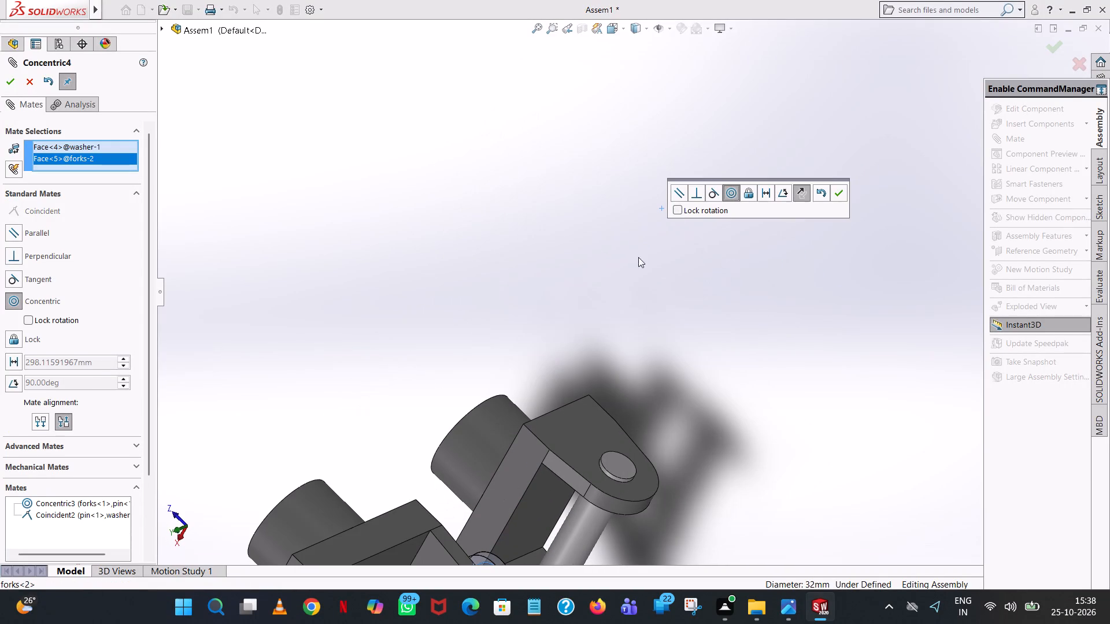
pyautogui.click(833, 191)
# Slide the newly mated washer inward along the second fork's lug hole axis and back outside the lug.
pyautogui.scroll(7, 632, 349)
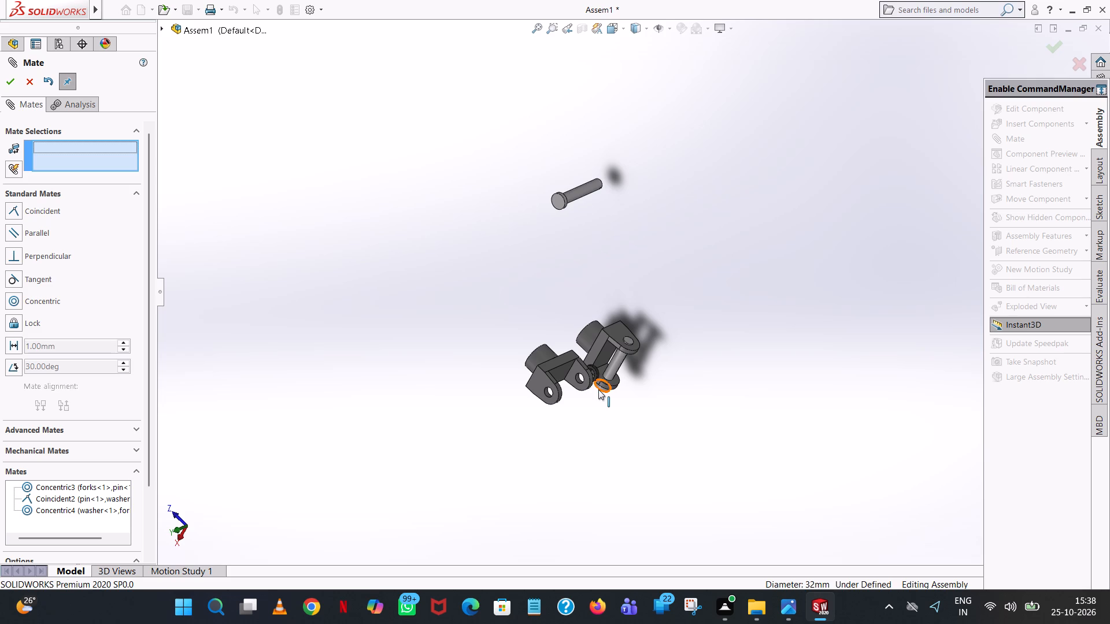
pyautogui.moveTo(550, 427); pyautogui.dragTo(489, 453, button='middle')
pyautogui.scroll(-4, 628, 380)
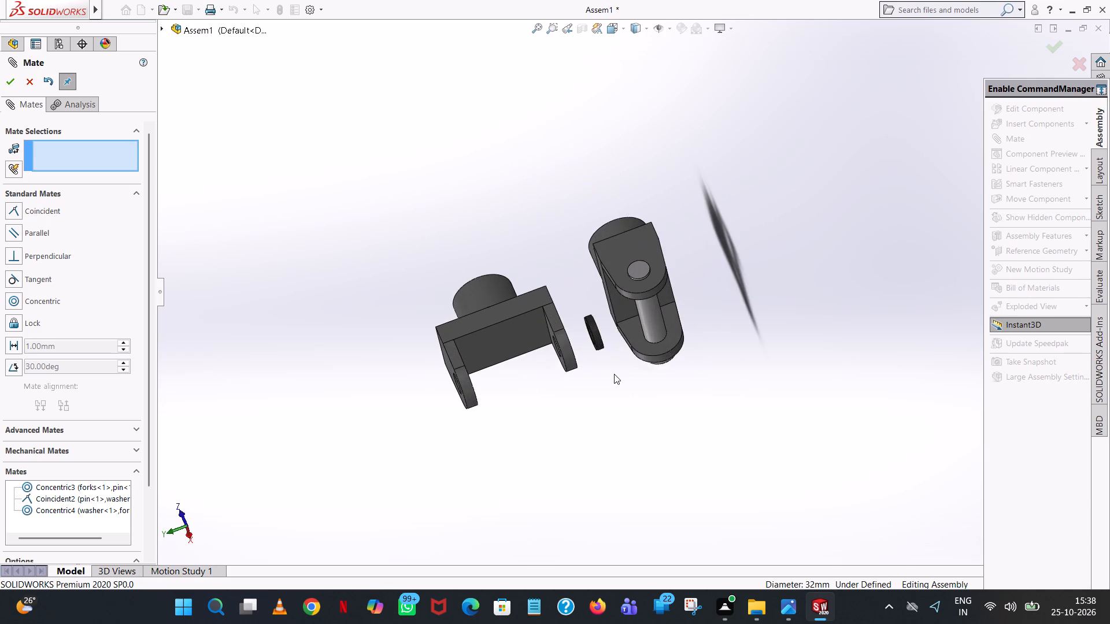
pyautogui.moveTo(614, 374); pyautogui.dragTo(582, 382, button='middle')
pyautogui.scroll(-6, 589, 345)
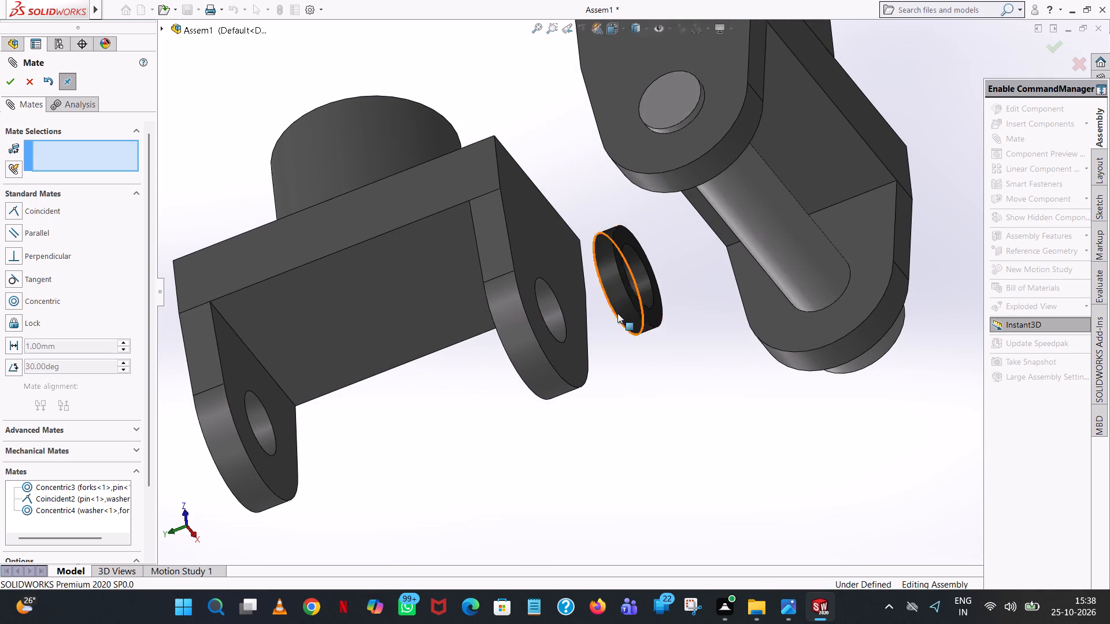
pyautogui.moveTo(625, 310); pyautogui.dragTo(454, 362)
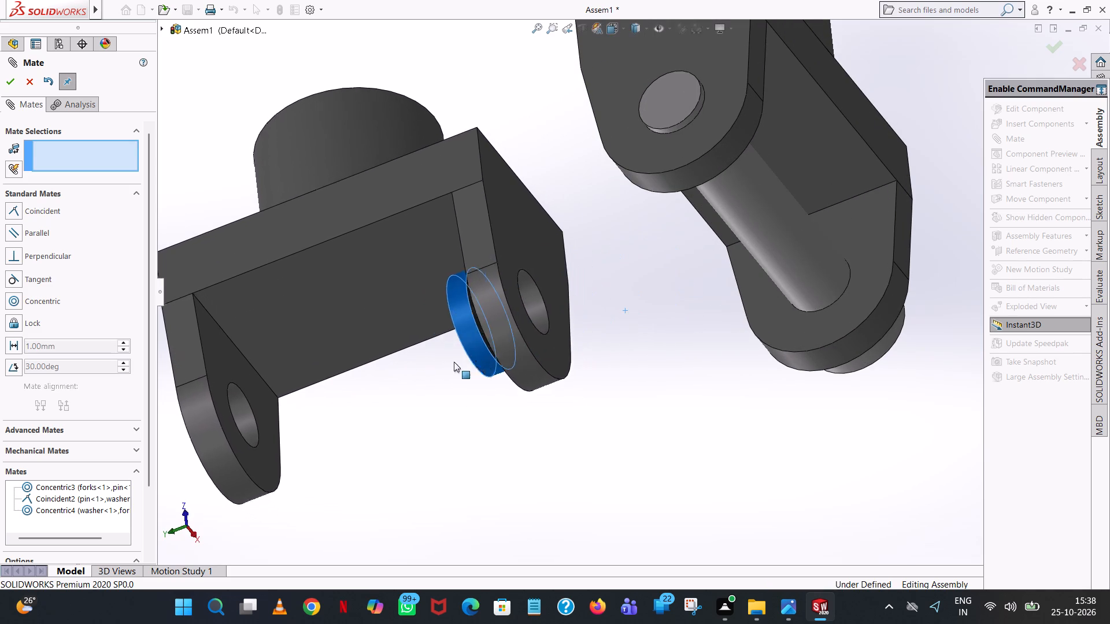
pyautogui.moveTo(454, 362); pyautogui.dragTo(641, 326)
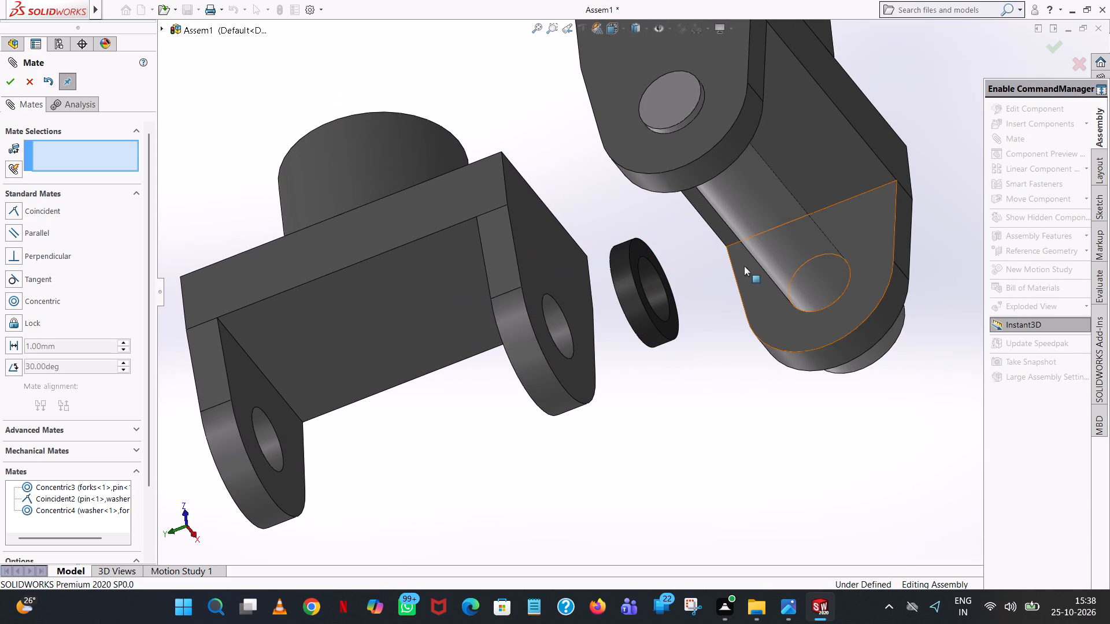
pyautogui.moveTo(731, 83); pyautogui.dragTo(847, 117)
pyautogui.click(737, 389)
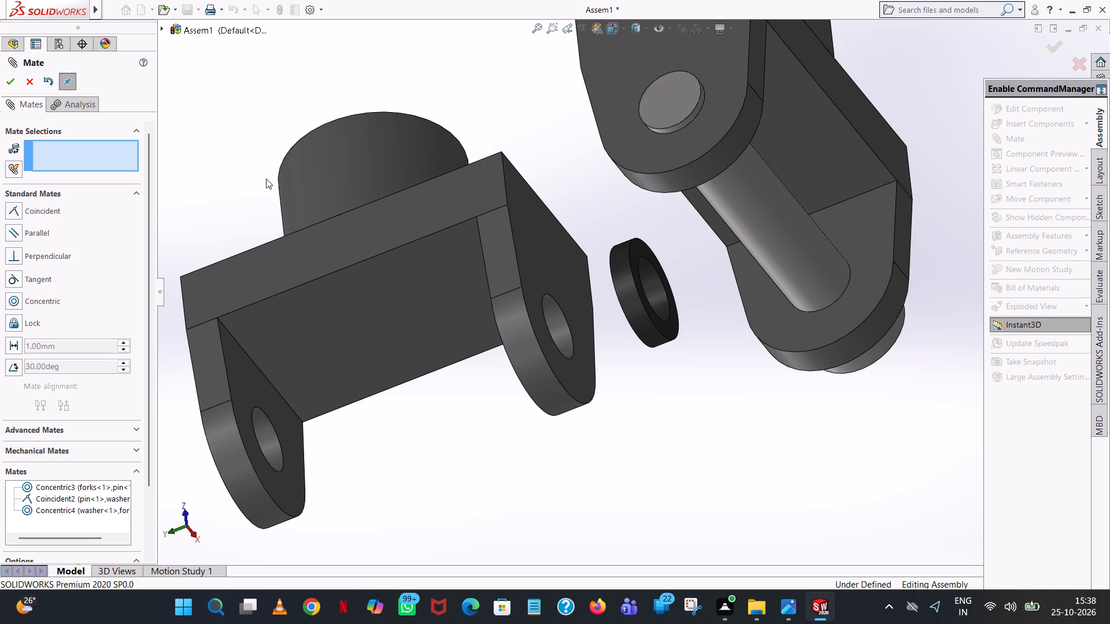
# Add a coincident mate between the outer circular edge of the second fork's lug hole and the washer's facing side.
pyautogui.click(29, 212)
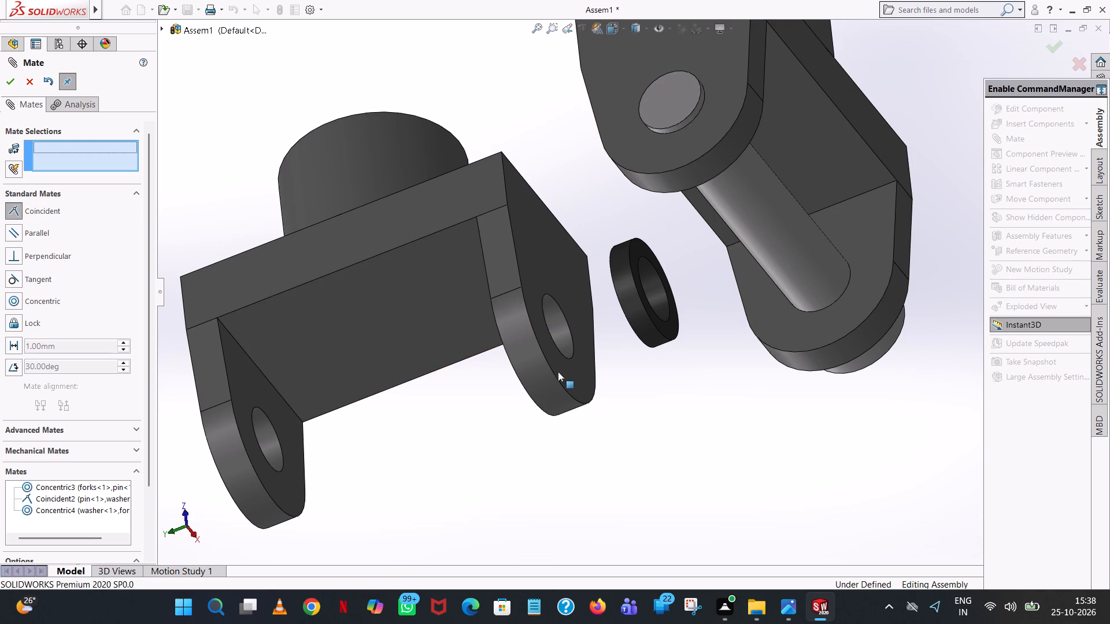
pyautogui.moveTo(641, 370); pyautogui.dragTo(699, 309, button='middle')
pyautogui.scroll(-4, 700, 309)
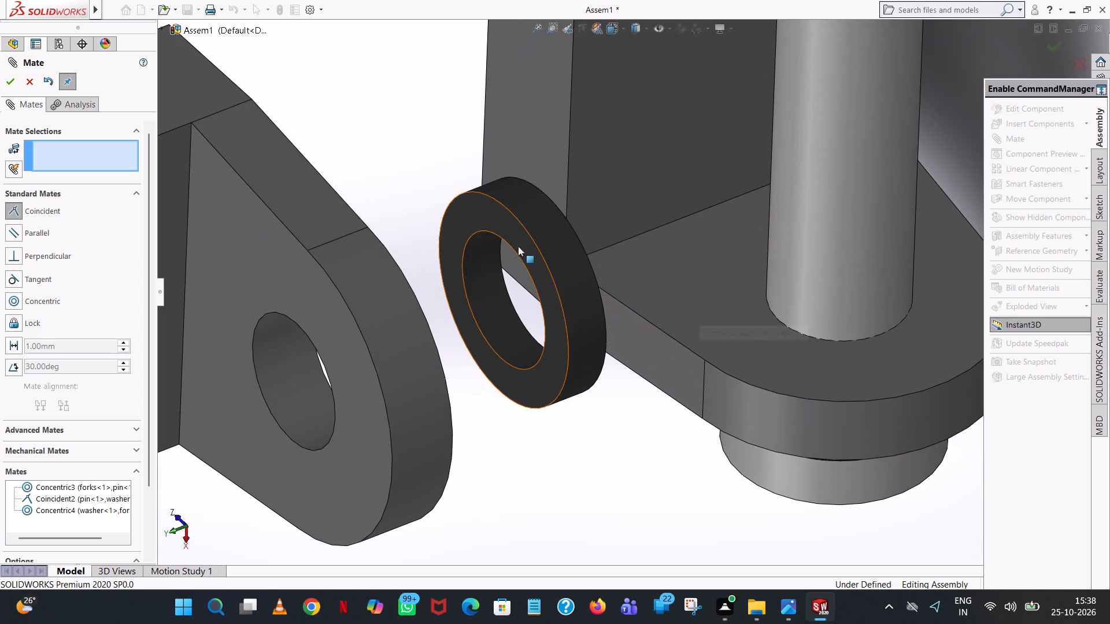
pyautogui.moveTo(435, 356); pyautogui.dragTo(413, 372, button='middle')
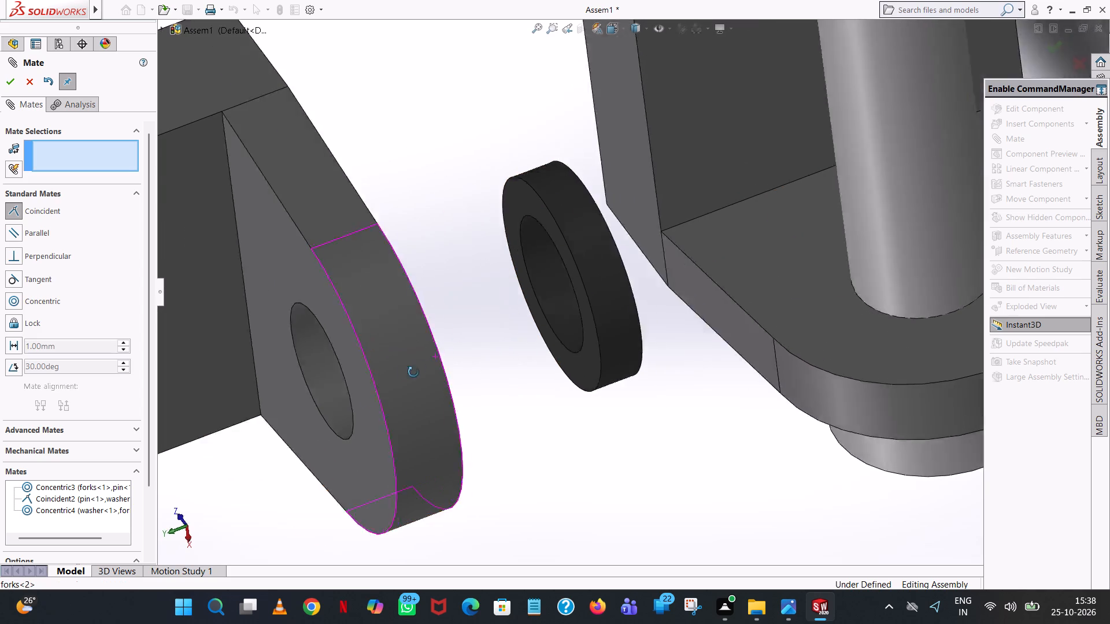
pyautogui.moveTo(413, 372); pyautogui.dragTo(347, 395, button='middle')
pyautogui.click(512, 251)
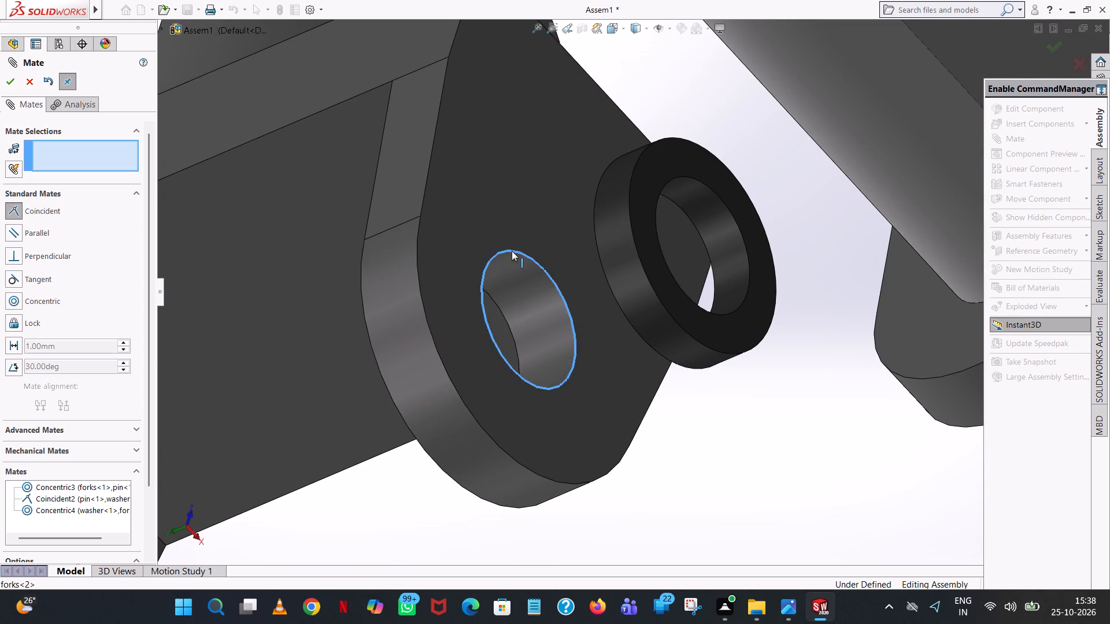
pyautogui.moveTo(565, 254); pyautogui.dragTo(676, 273, button='middle')
pyautogui.click(772, 192)
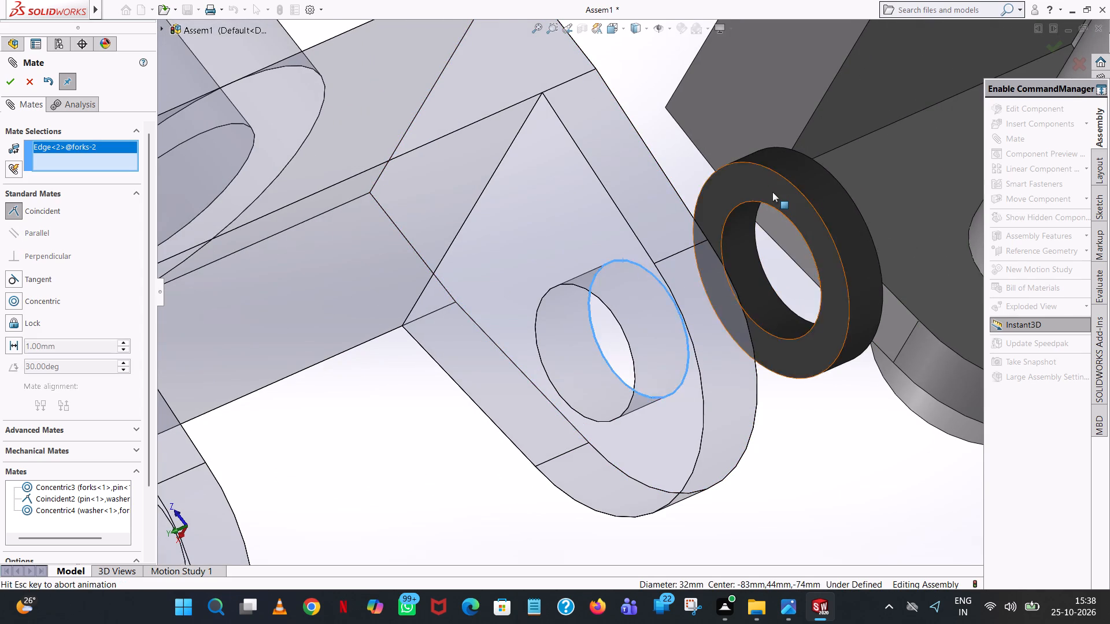
pyautogui.click(744, 208)
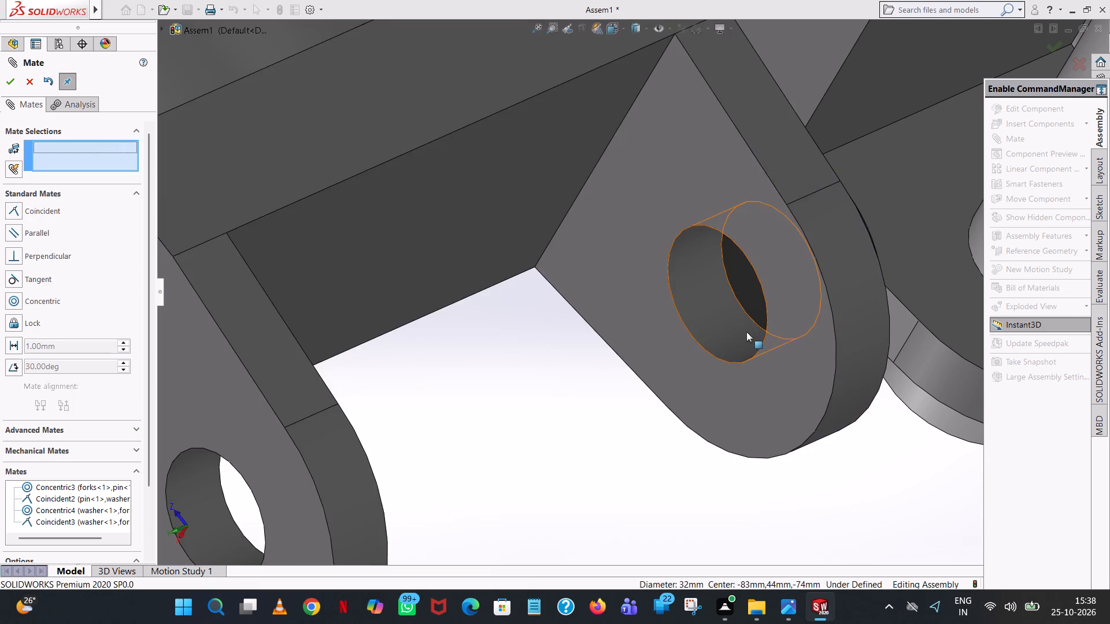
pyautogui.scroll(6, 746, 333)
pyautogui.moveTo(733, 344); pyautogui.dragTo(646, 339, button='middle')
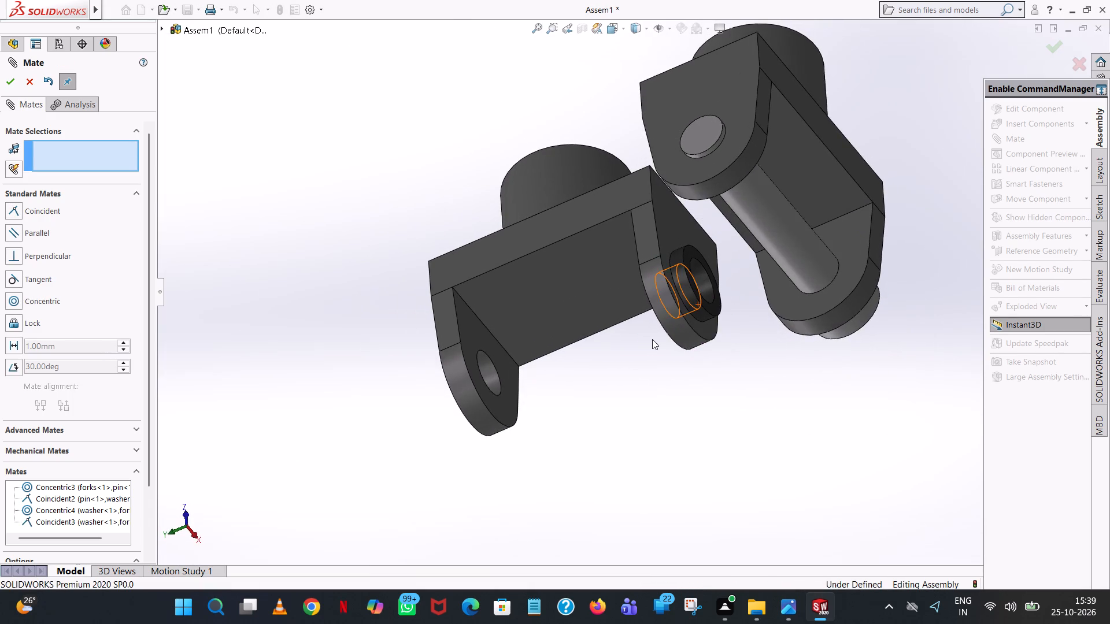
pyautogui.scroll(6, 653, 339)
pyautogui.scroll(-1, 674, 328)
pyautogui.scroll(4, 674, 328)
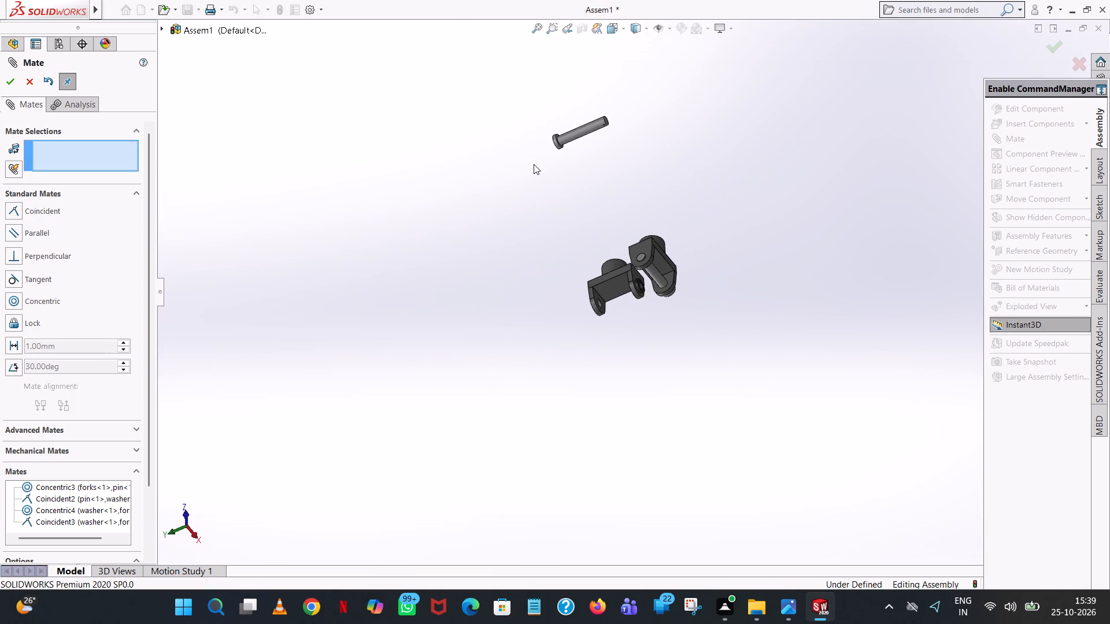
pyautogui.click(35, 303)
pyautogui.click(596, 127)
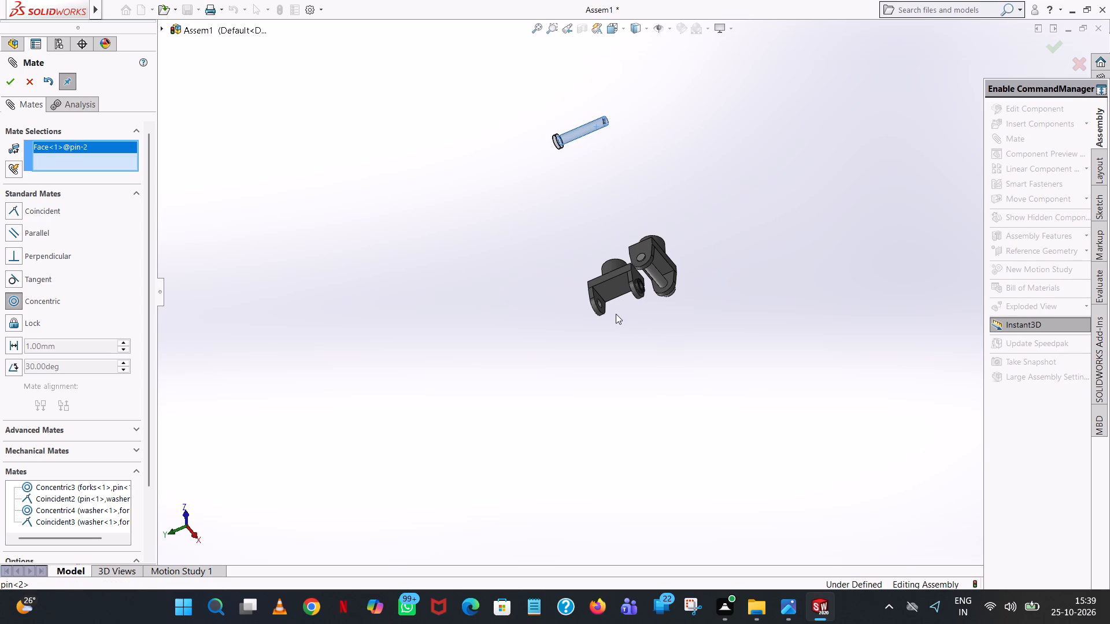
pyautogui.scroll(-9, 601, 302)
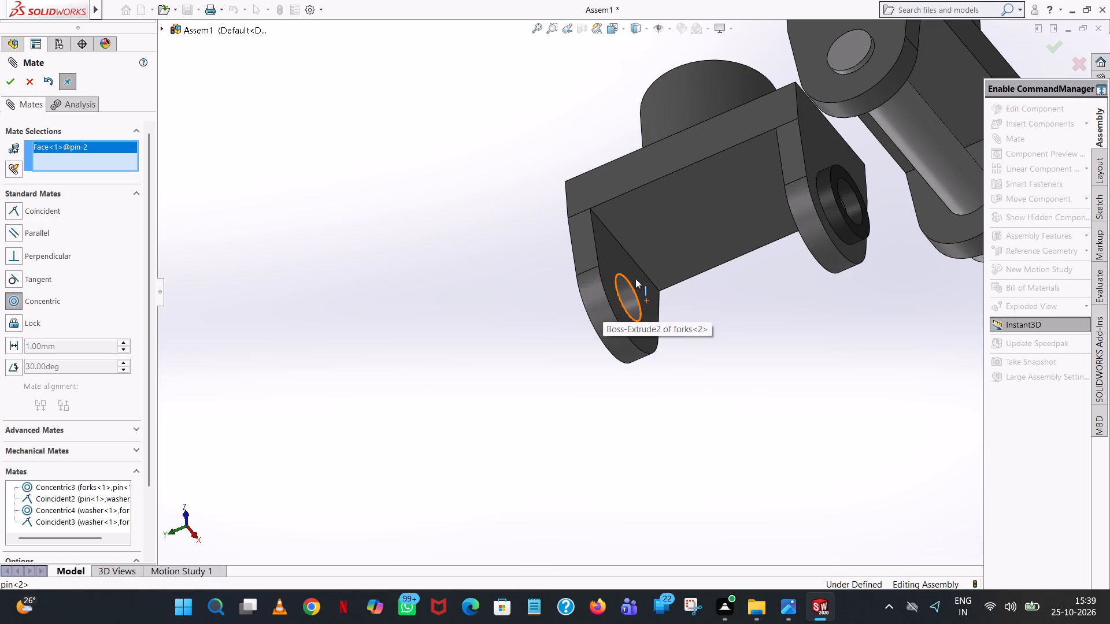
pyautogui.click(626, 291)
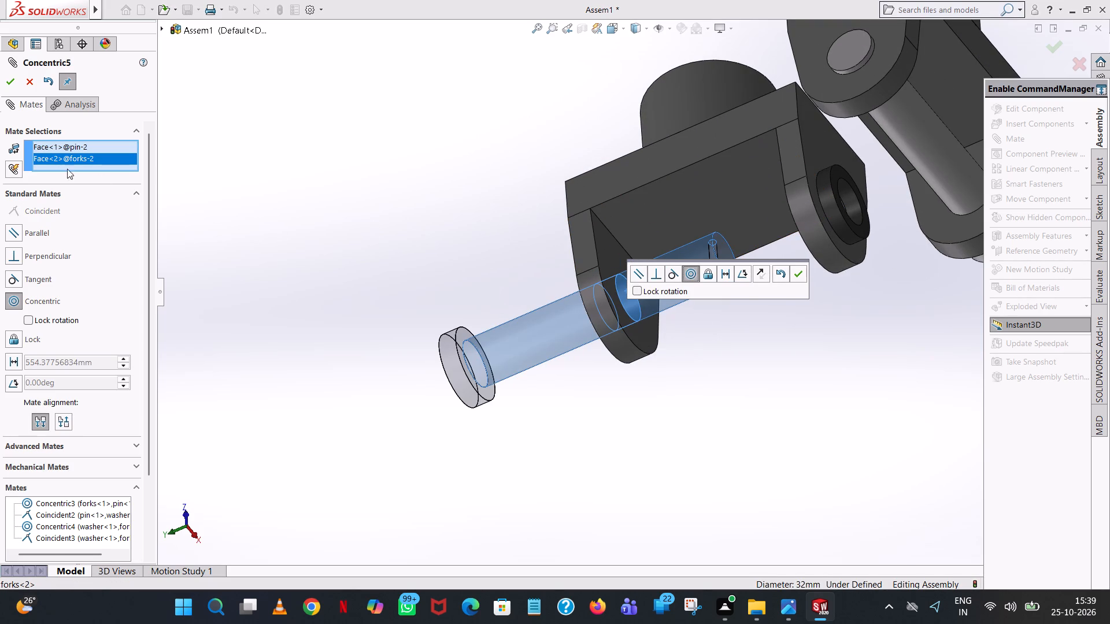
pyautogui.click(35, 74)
# Rotate the loose second pin about half a turn so its head points the opposite way.
pyautogui.scroll(5, 463, 179)
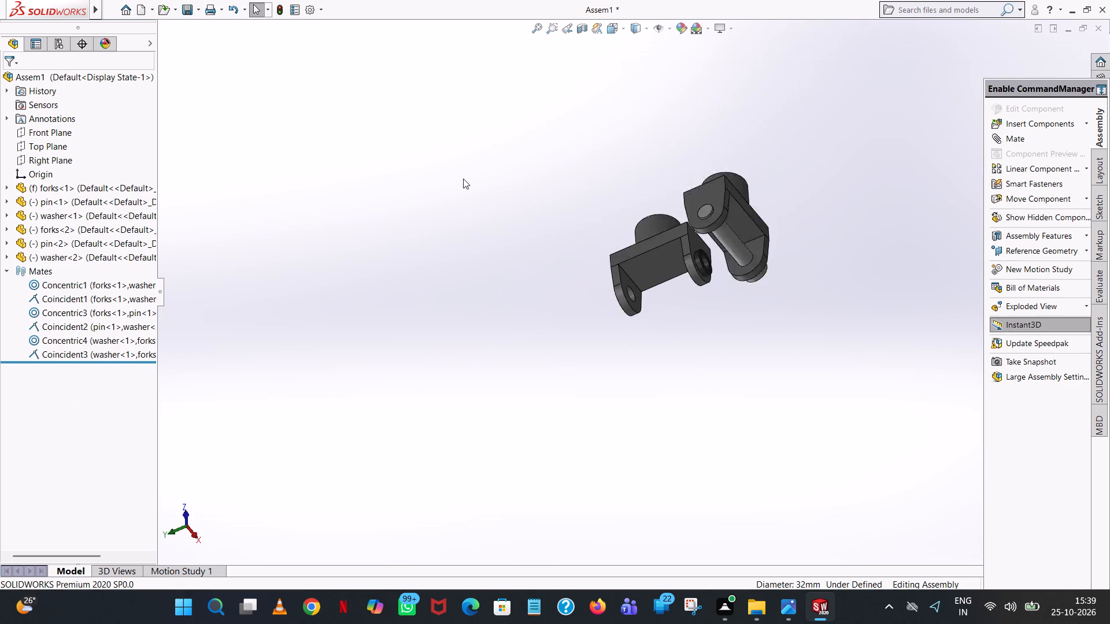
pyautogui.scroll(3, 463, 179)
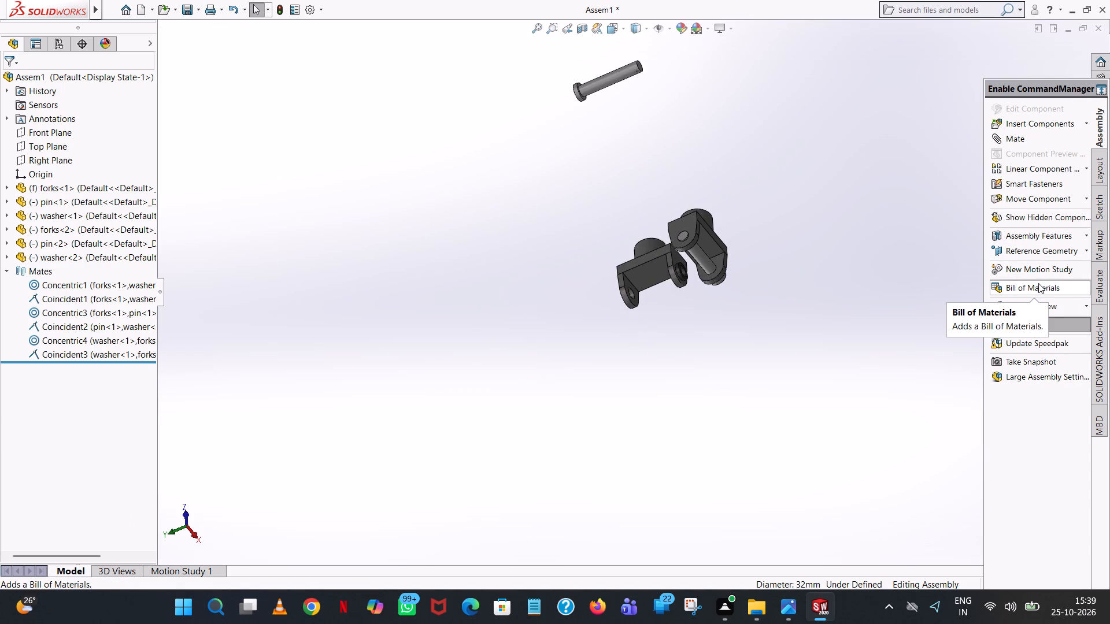
pyautogui.click(1087, 200)
pyautogui.click(1048, 217)
pyautogui.moveTo(565, 114); pyautogui.dragTo(626, 116)
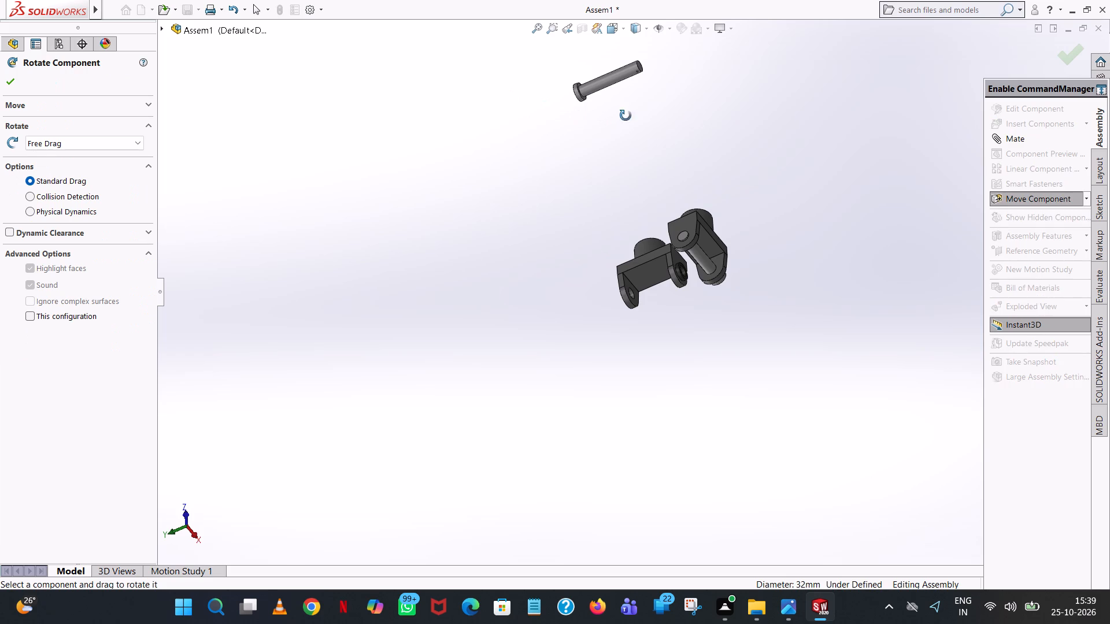
pyautogui.moveTo(626, 116); pyautogui.dragTo(849, 116)
pyautogui.moveTo(579, 94); pyautogui.dragTo(805, 75)
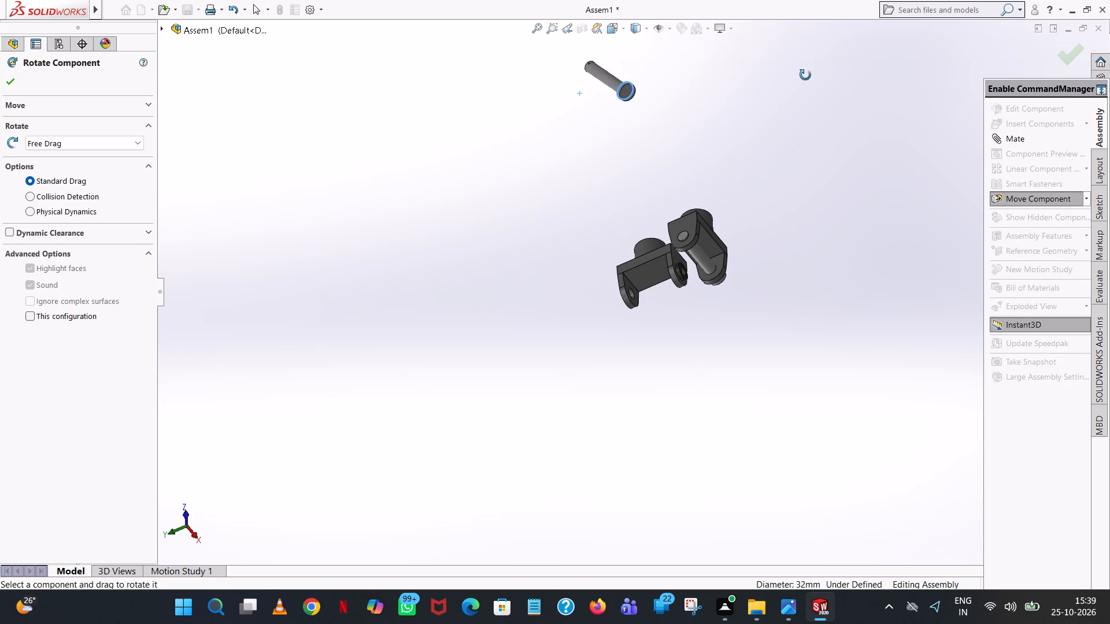
pyautogui.moveTo(805, 75); pyautogui.dragTo(842, 35)
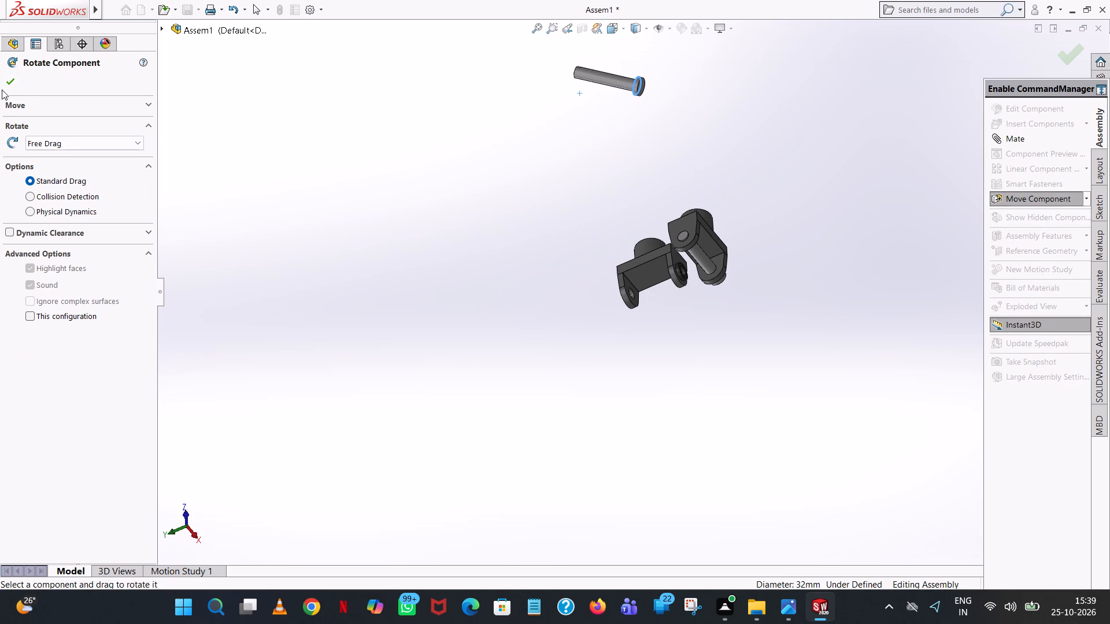
pyautogui.click(2, 76)
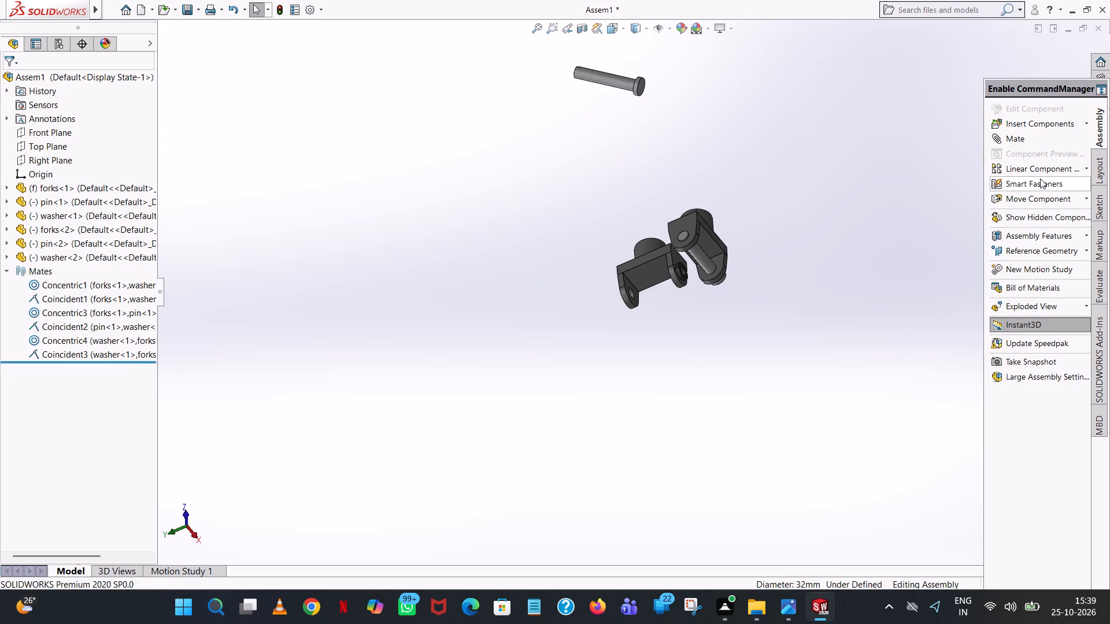
# Add a concentric mate between the second pin's shank and the inner face of the second fork's washer.
pyautogui.click(1030, 138)
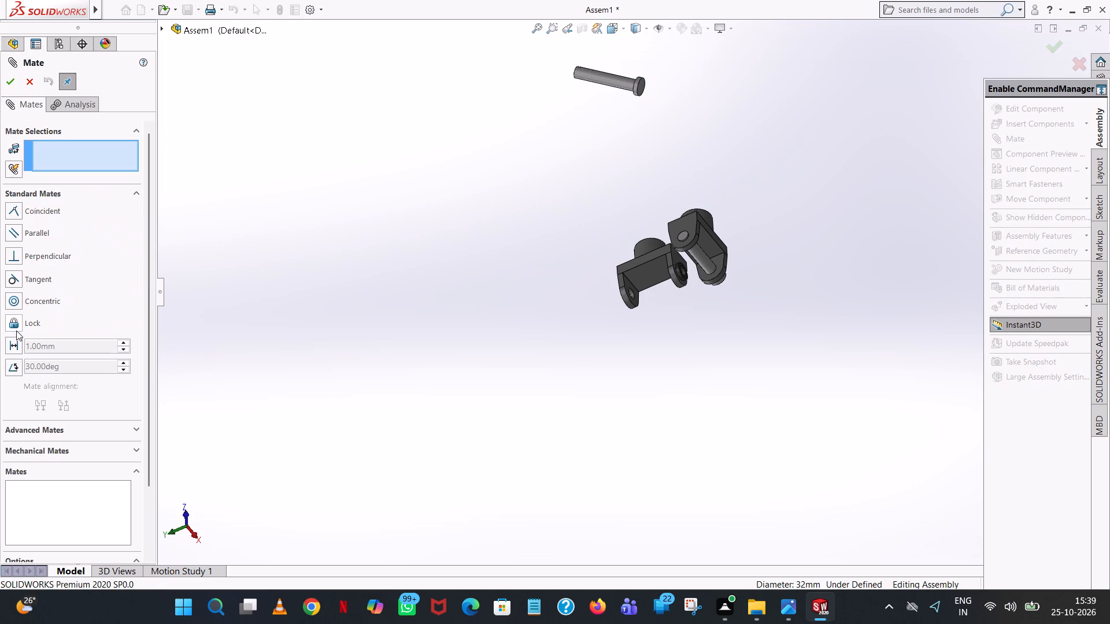
pyautogui.click(47, 302)
pyautogui.click(598, 82)
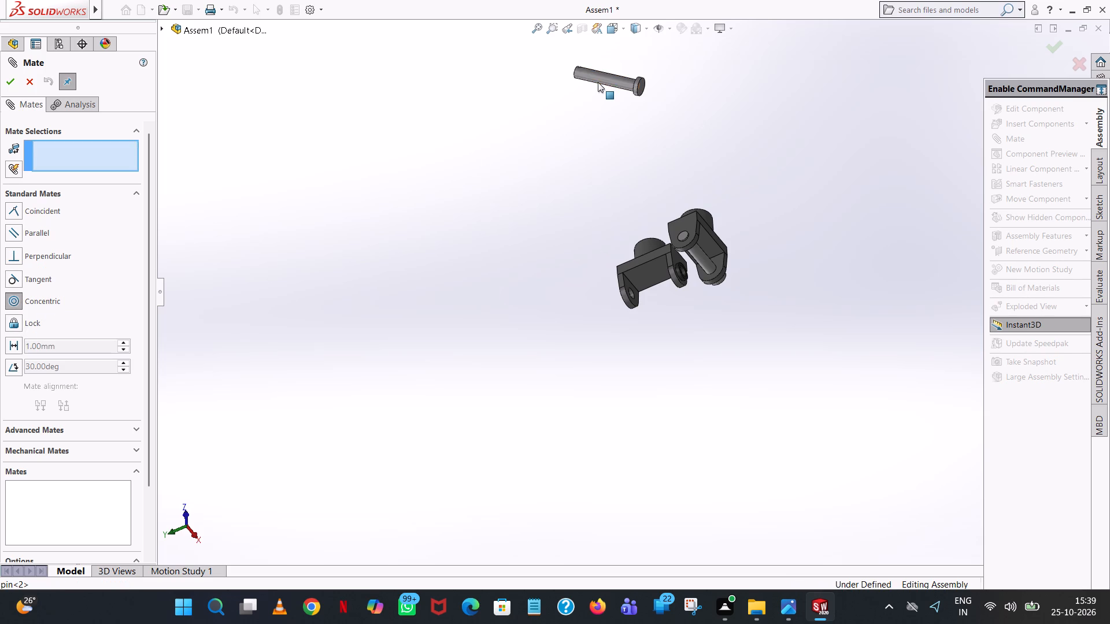
pyautogui.scroll(-4, 635, 265)
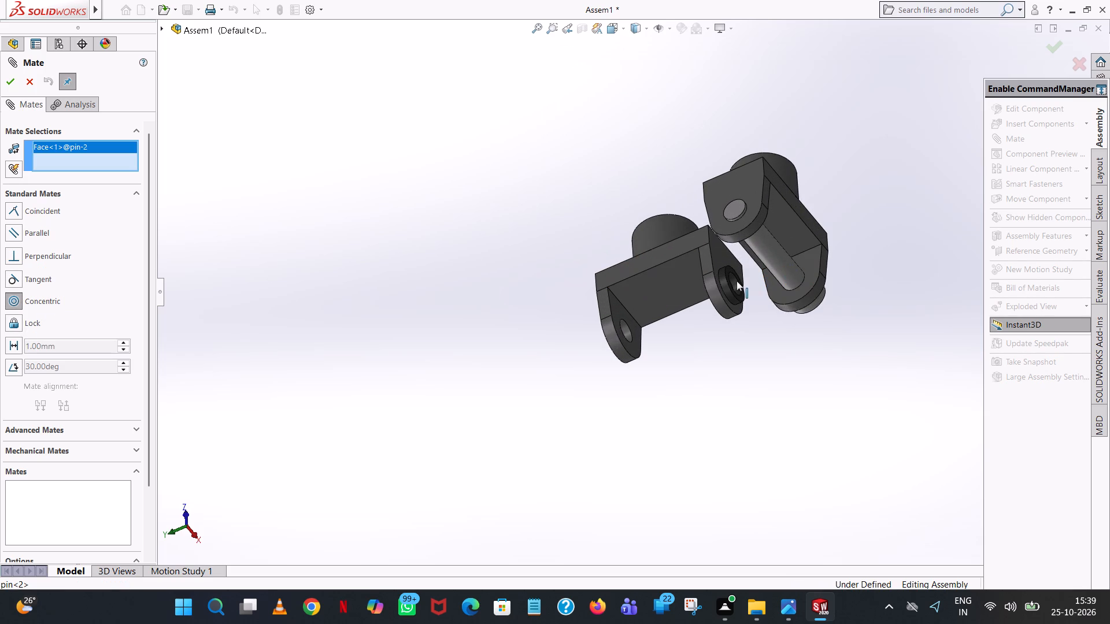
pyautogui.click(735, 281)
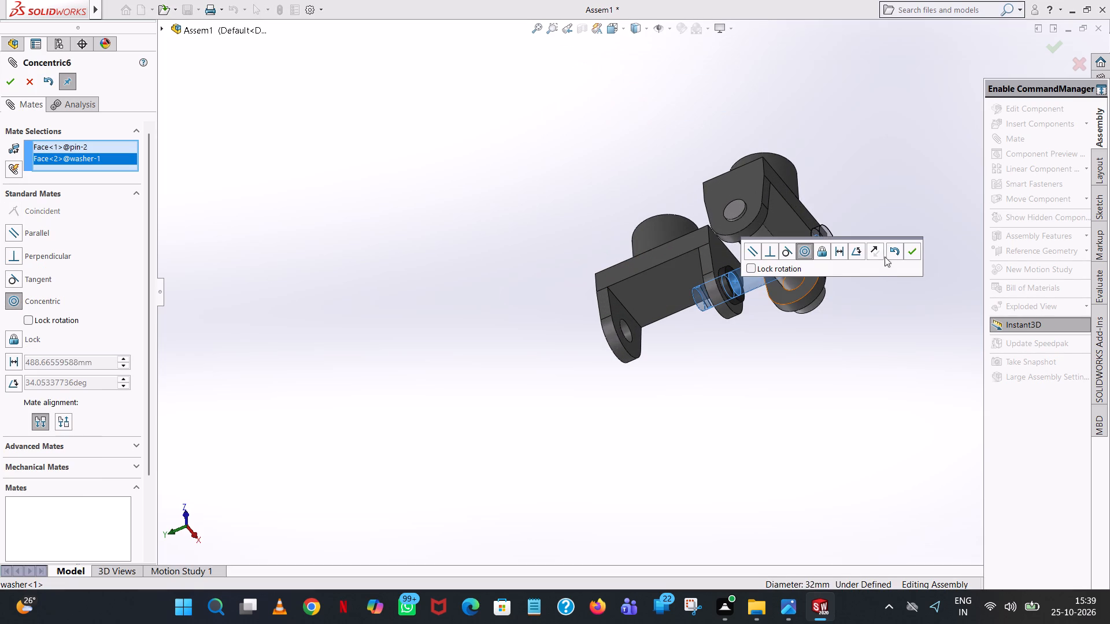
pyautogui.click(912, 245)
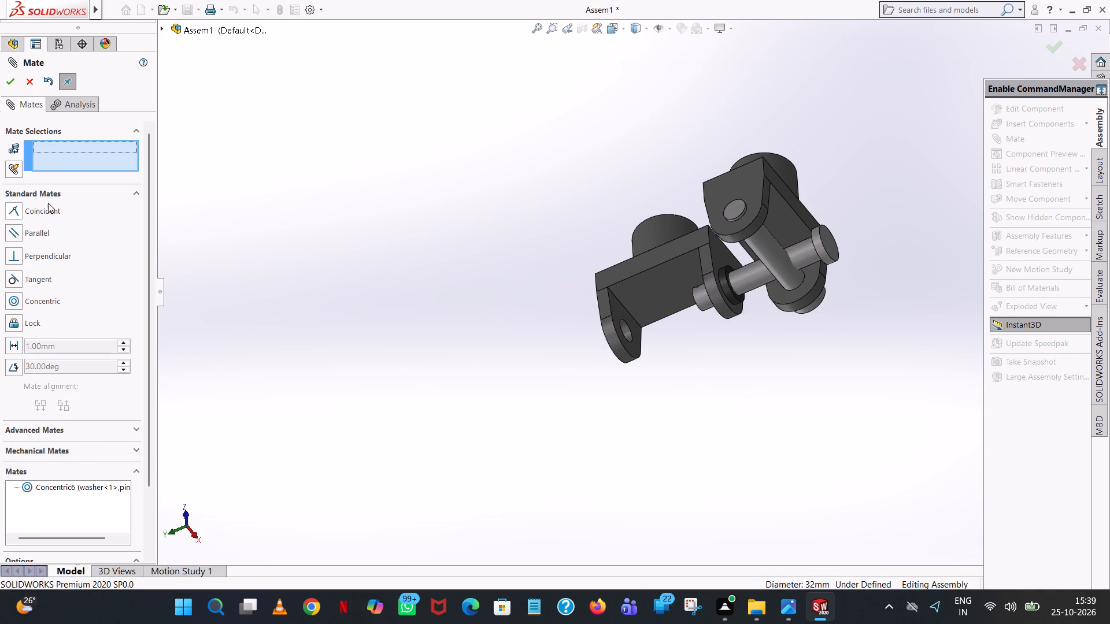
# Add a coincident mate between the circular edge under the second pin's head and the washer's outer face.
pyautogui.click(48, 202)
pyautogui.scroll(-3, 804, 281)
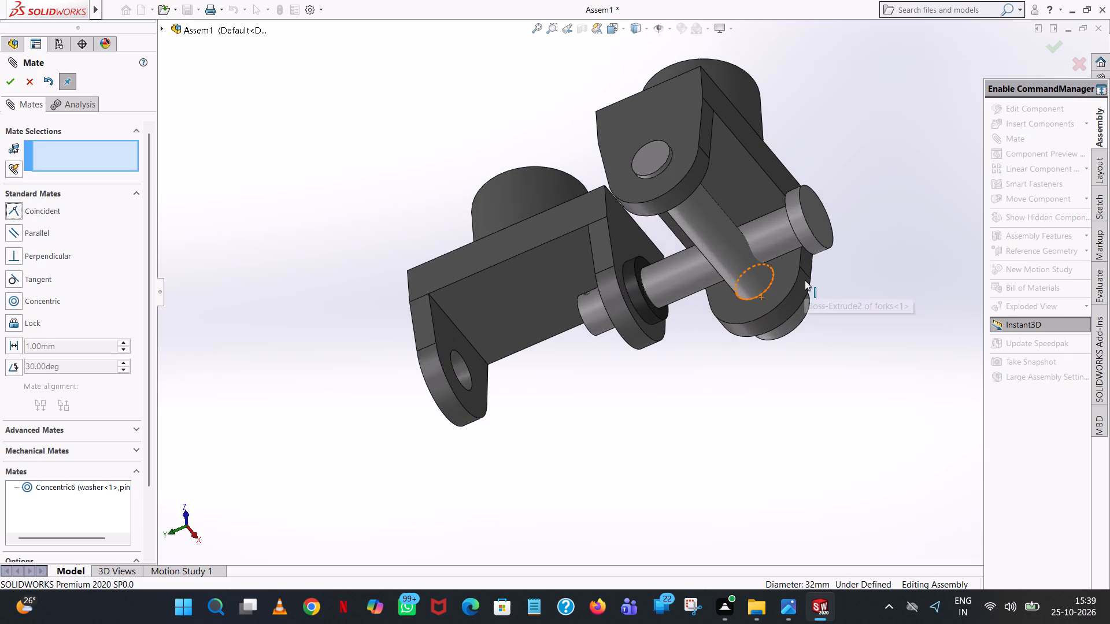
pyautogui.moveTo(805, 280); pyautogui.dragTo(839, 219, button='middle')
pyautogui.scroll(1, 839, 219)
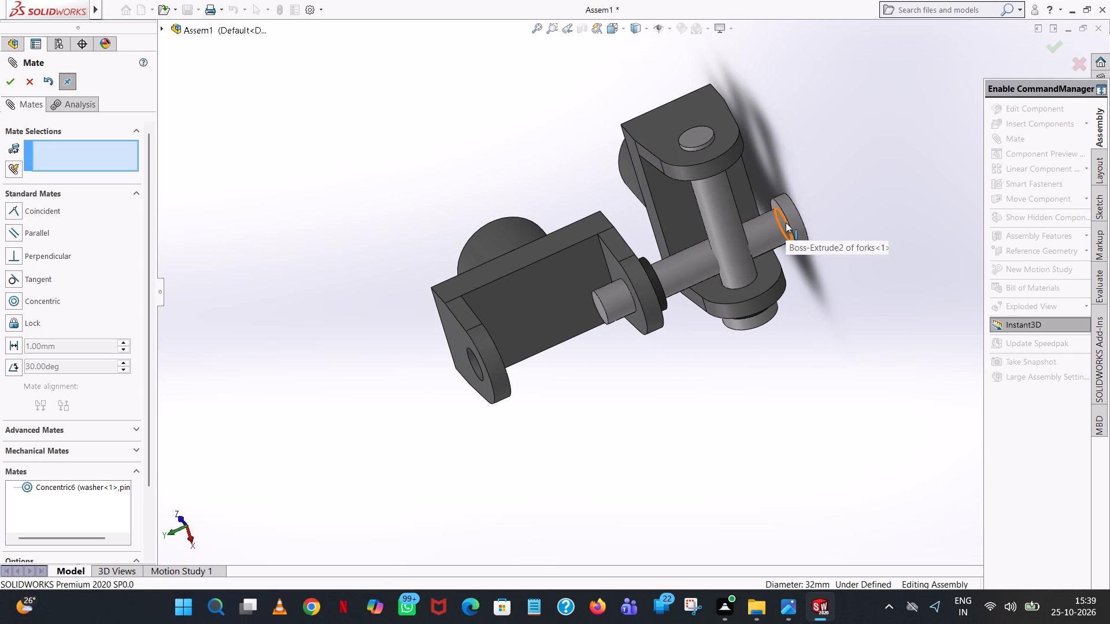
pyautogui.click(786, 222)
pyautogui.moveTo(758, 242); pyautogui.dragTo(688, 313, button='middle')
pyautogui.scroll(-4, 645, 307)
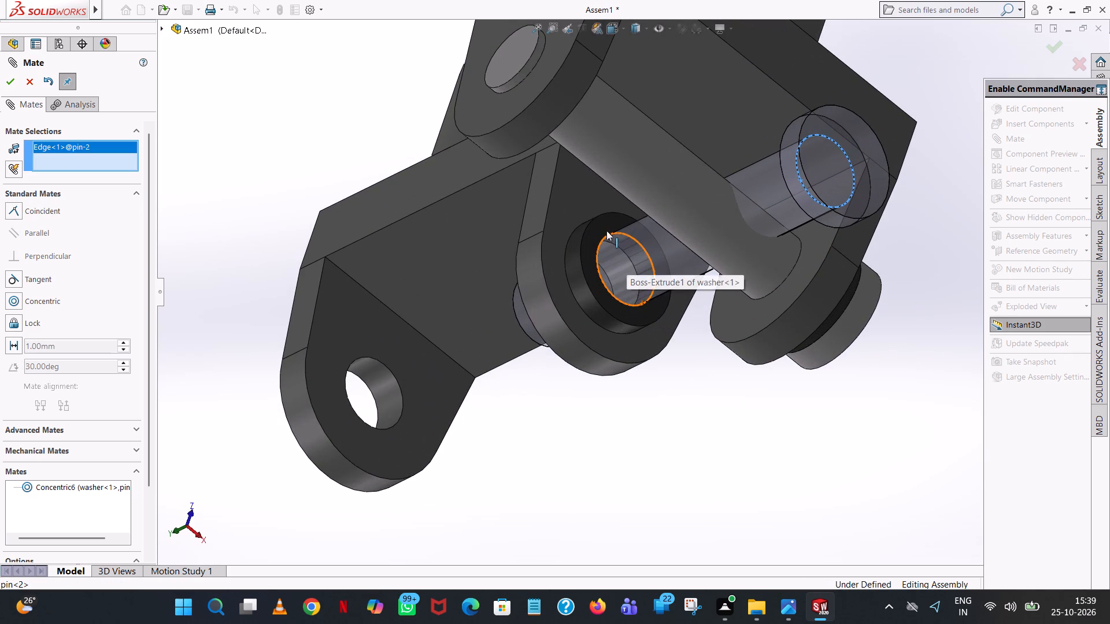
pyautogui.click(601, 225)
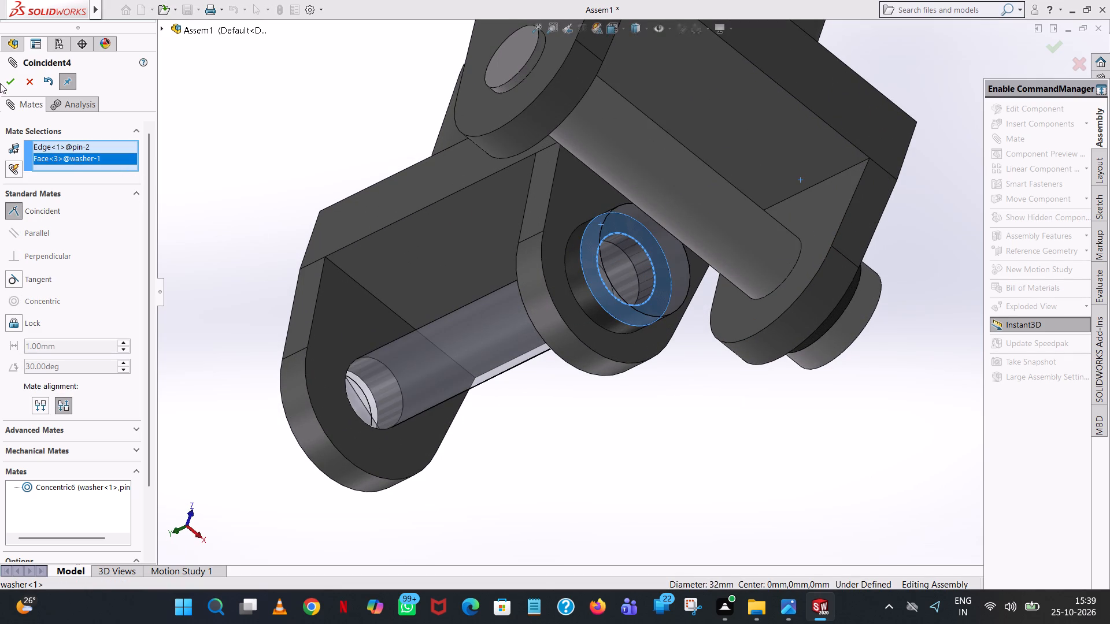
pyautogui.click(5, 77)
# Move the second fork with its pin and washer away from the original fork.
pyautogui.scroll(4, 361, 321)
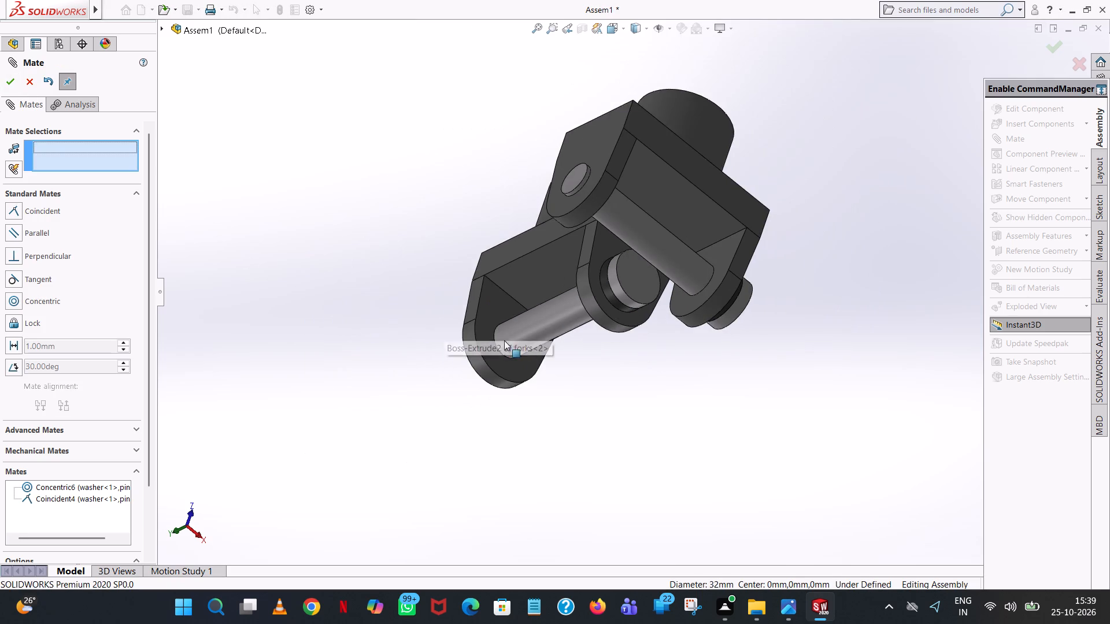
pyautogui.scroll(4, 547, 360)
pyautogui.moveTo(560, 362); pyautogui.dragTo(627, 311, button='middle')
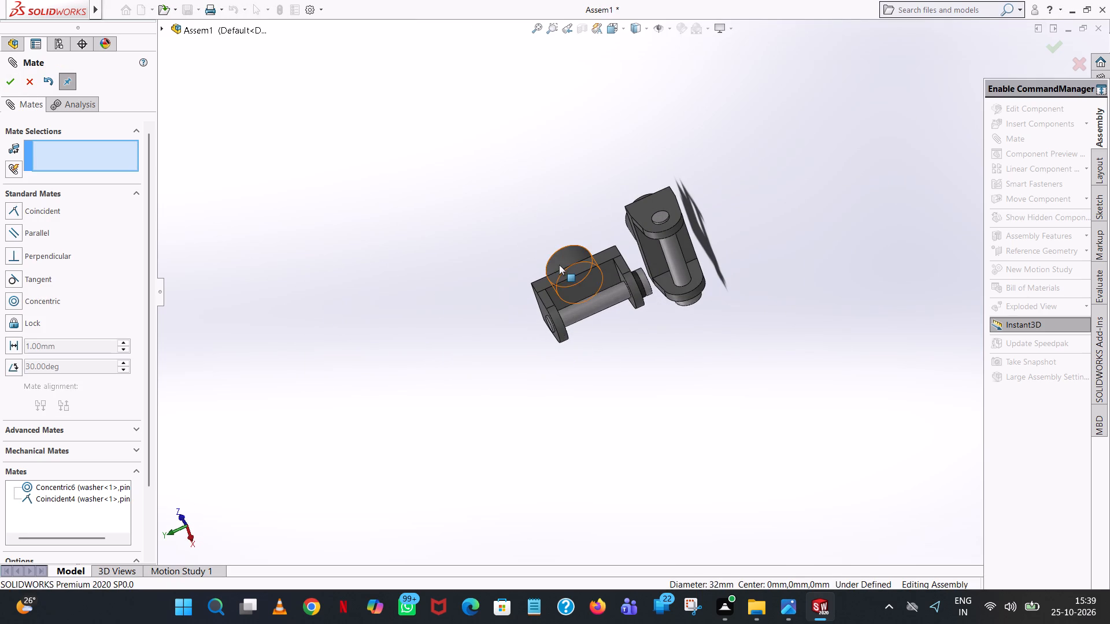
pyautogui.moveTo(560, 265); pyautogui.dragTo(535, 349)
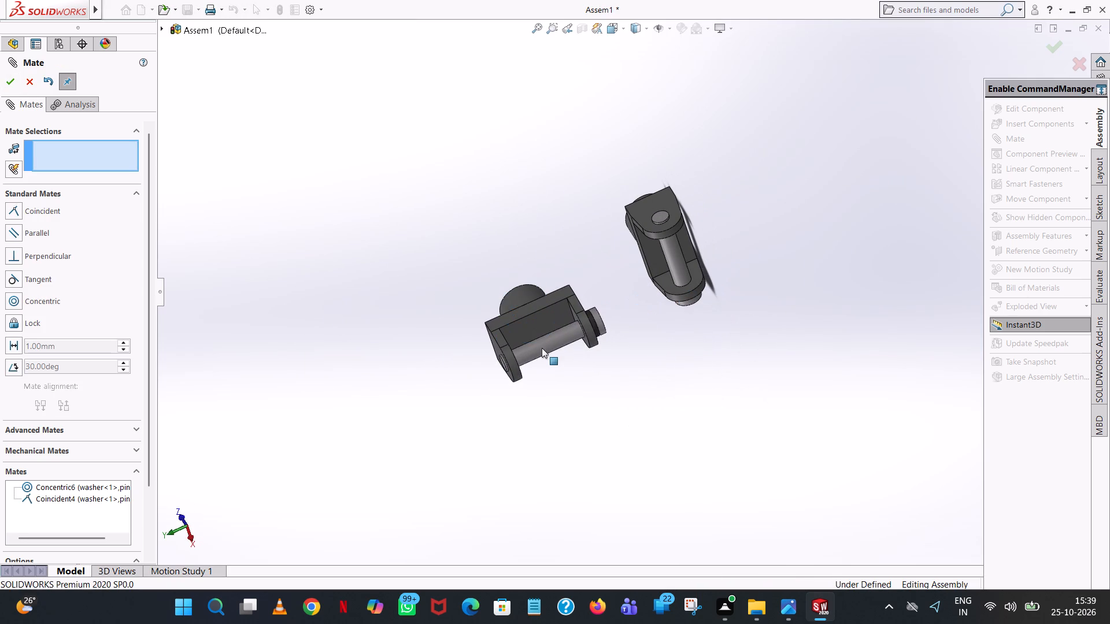
pyautogui.moveTo(559, 340); pyautogui.dragTo(569, 339)
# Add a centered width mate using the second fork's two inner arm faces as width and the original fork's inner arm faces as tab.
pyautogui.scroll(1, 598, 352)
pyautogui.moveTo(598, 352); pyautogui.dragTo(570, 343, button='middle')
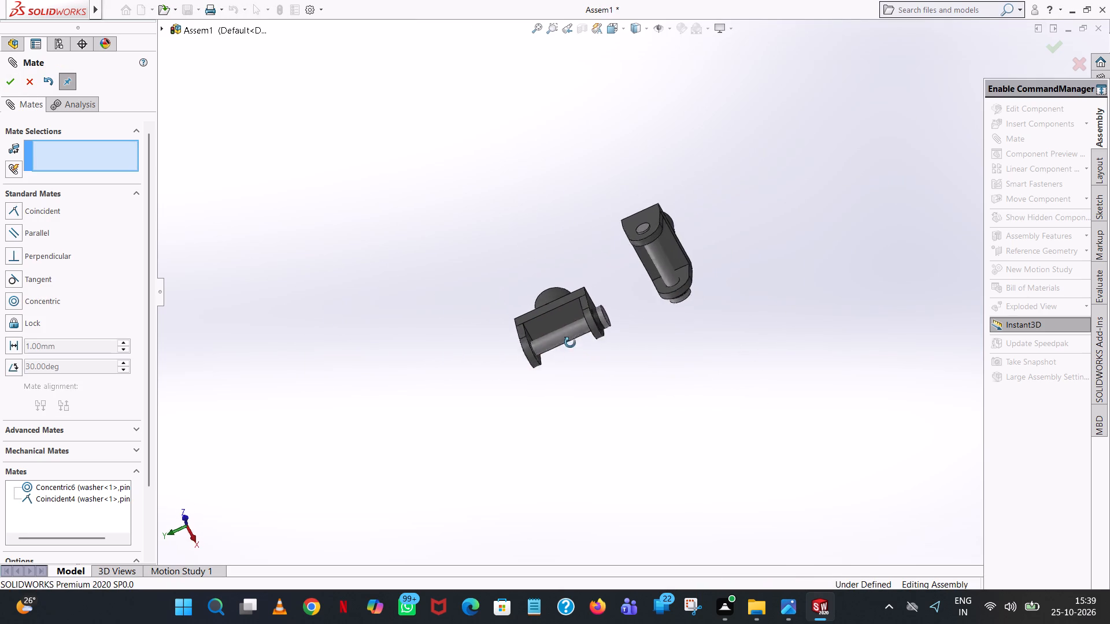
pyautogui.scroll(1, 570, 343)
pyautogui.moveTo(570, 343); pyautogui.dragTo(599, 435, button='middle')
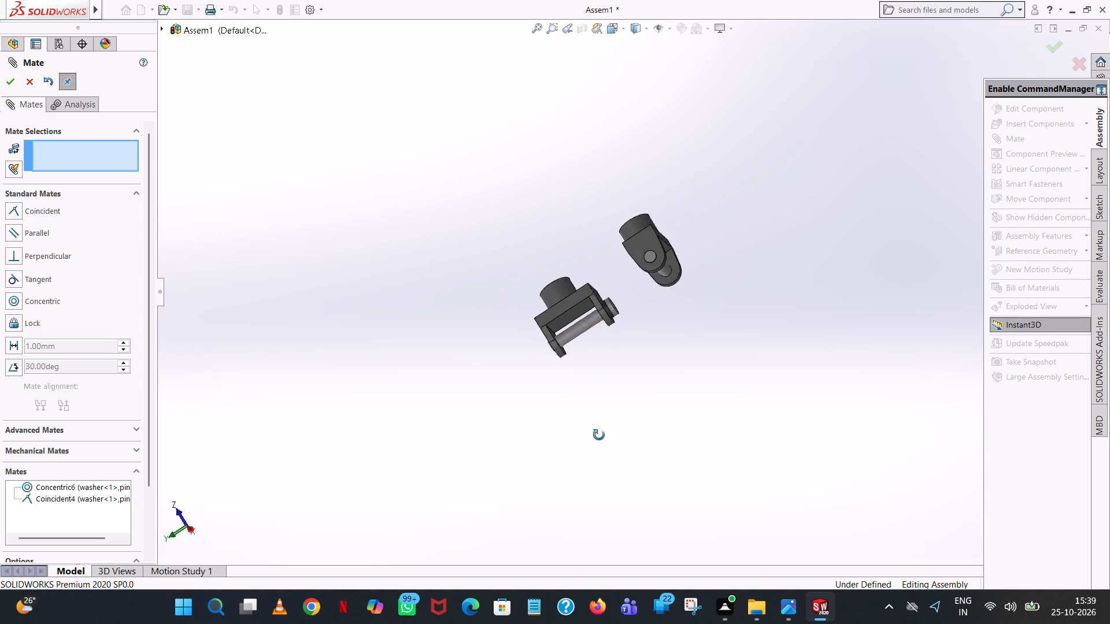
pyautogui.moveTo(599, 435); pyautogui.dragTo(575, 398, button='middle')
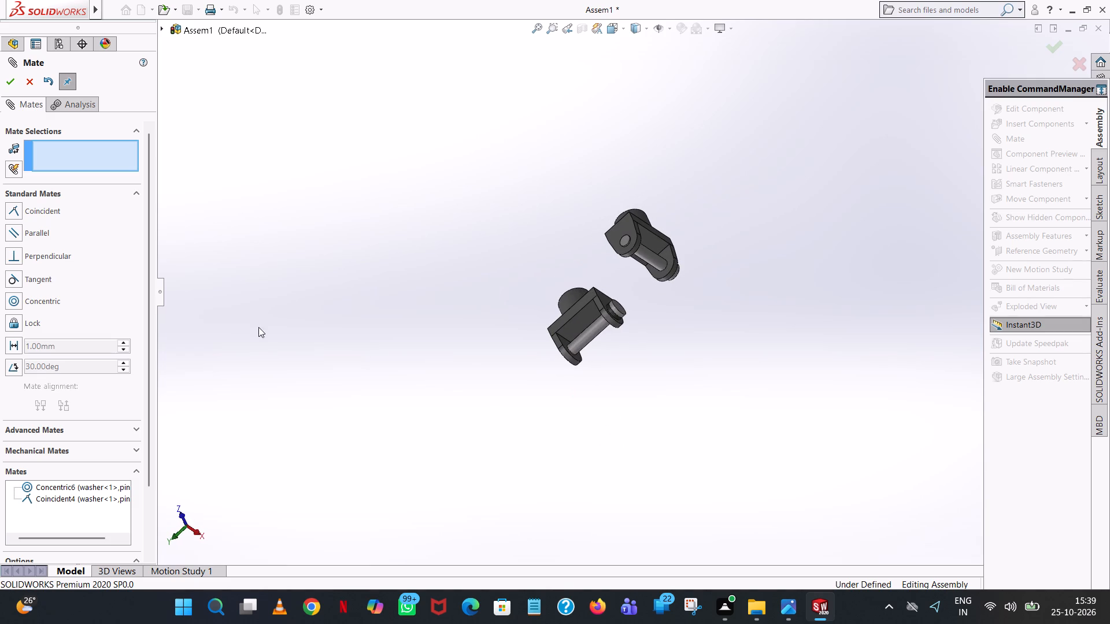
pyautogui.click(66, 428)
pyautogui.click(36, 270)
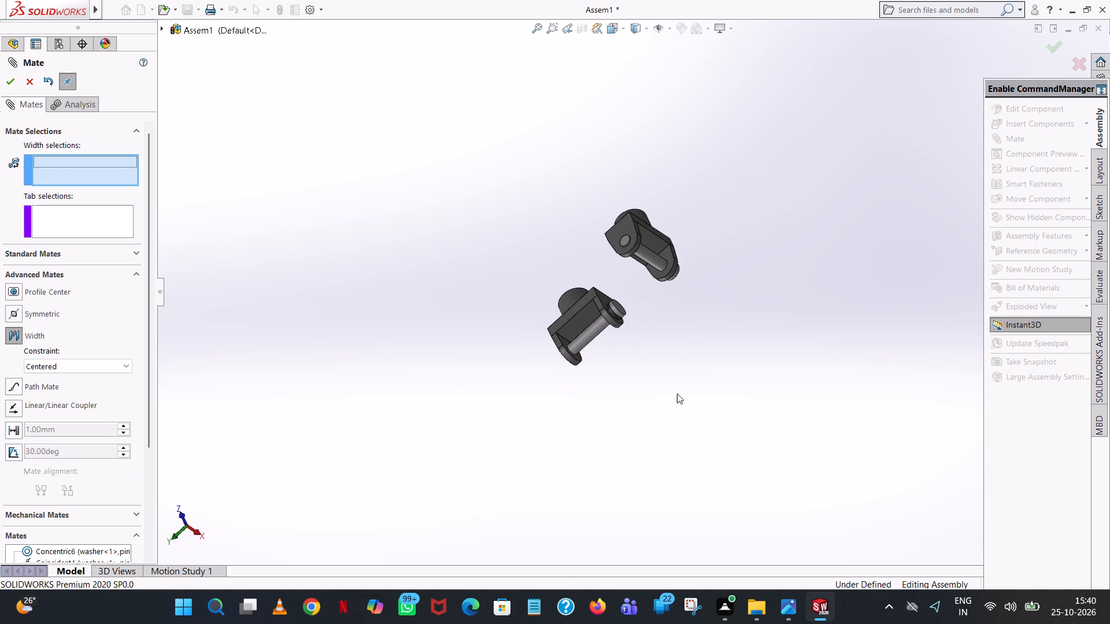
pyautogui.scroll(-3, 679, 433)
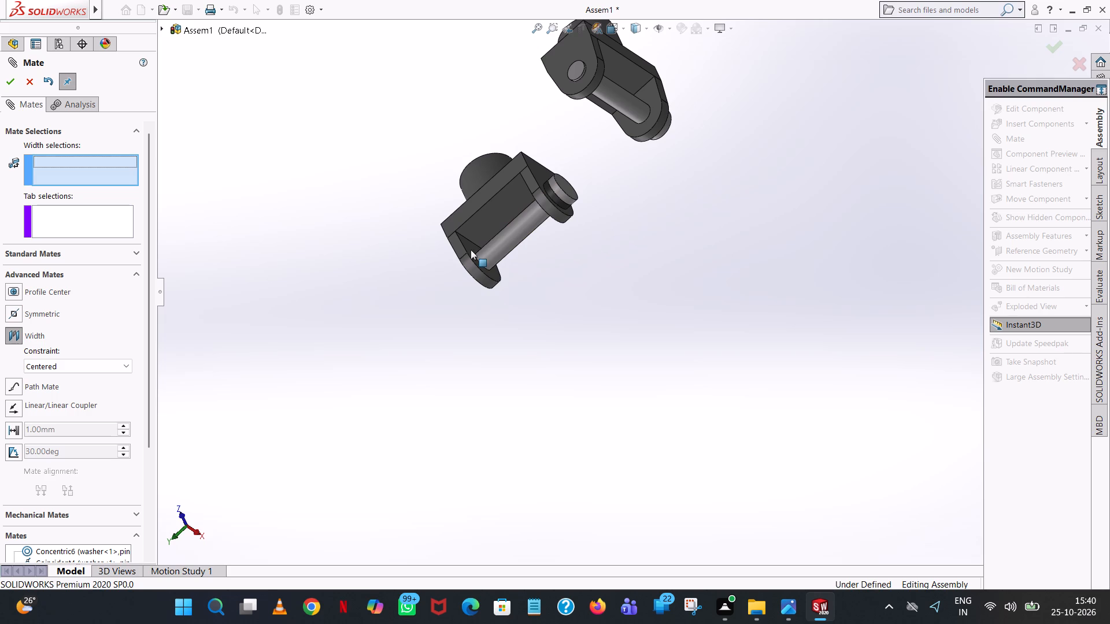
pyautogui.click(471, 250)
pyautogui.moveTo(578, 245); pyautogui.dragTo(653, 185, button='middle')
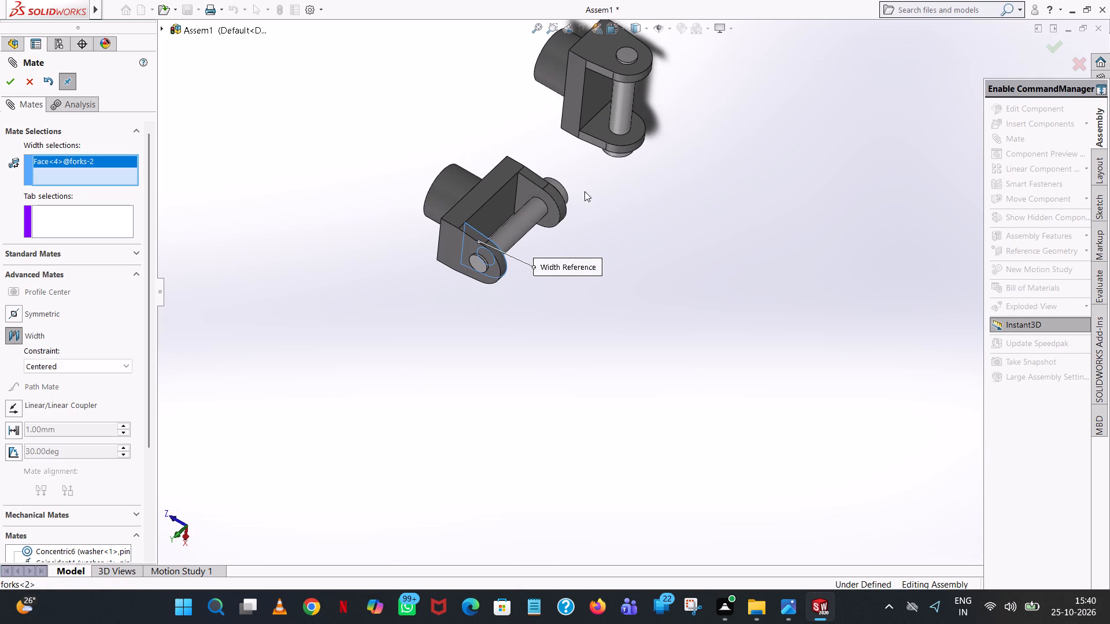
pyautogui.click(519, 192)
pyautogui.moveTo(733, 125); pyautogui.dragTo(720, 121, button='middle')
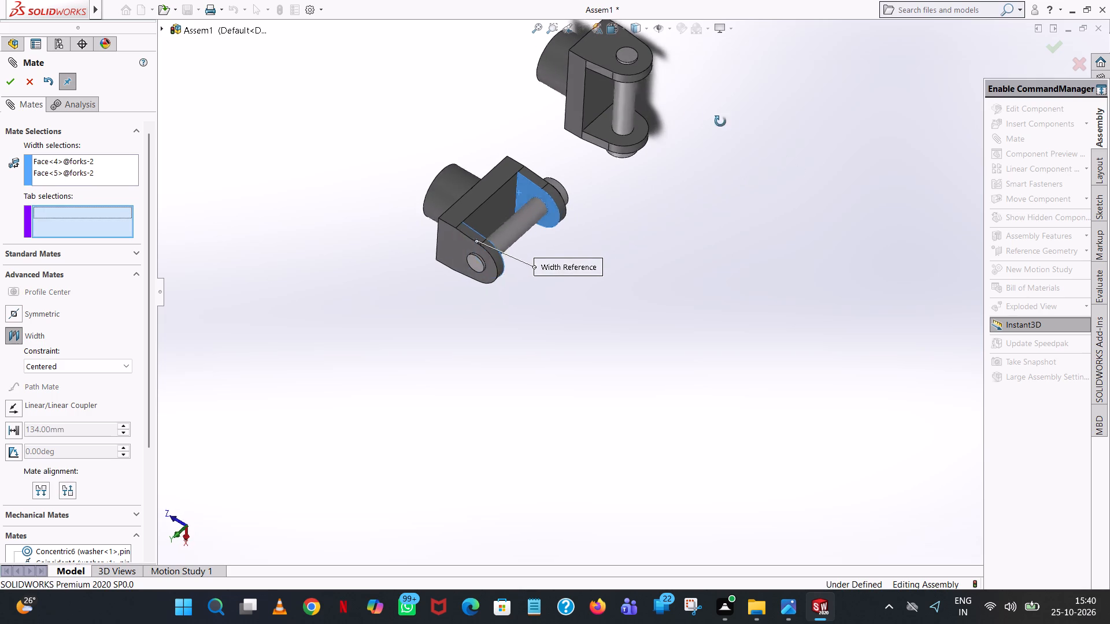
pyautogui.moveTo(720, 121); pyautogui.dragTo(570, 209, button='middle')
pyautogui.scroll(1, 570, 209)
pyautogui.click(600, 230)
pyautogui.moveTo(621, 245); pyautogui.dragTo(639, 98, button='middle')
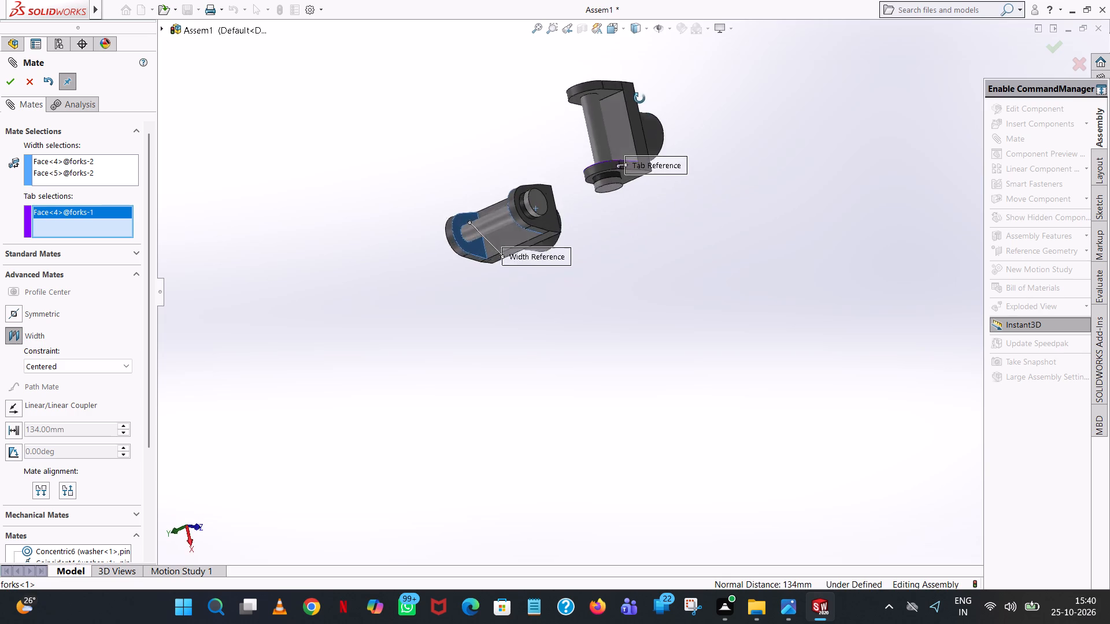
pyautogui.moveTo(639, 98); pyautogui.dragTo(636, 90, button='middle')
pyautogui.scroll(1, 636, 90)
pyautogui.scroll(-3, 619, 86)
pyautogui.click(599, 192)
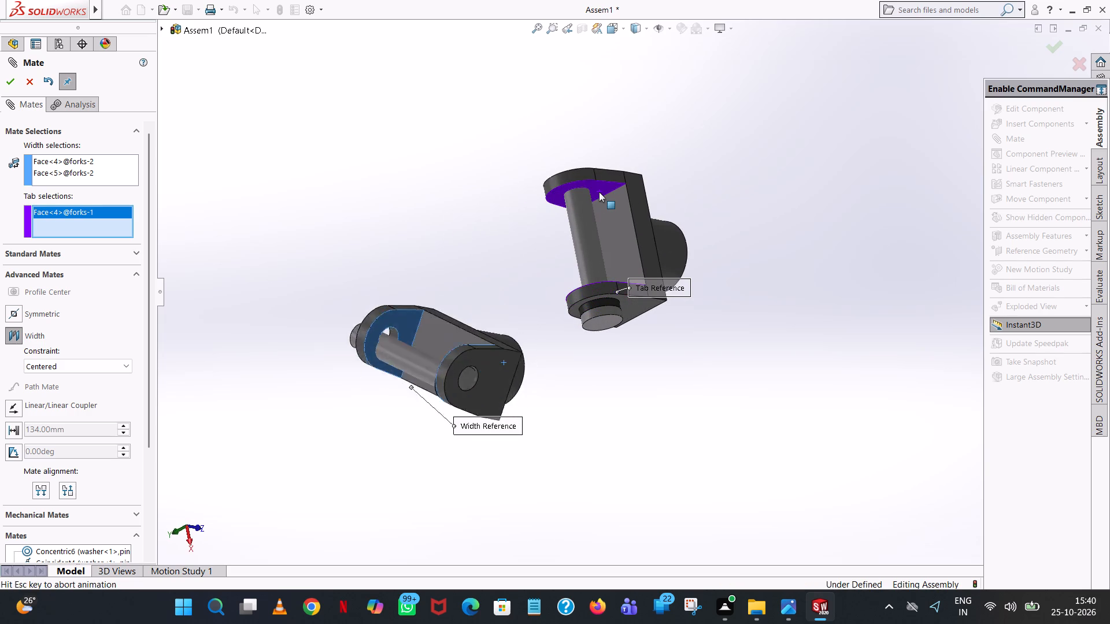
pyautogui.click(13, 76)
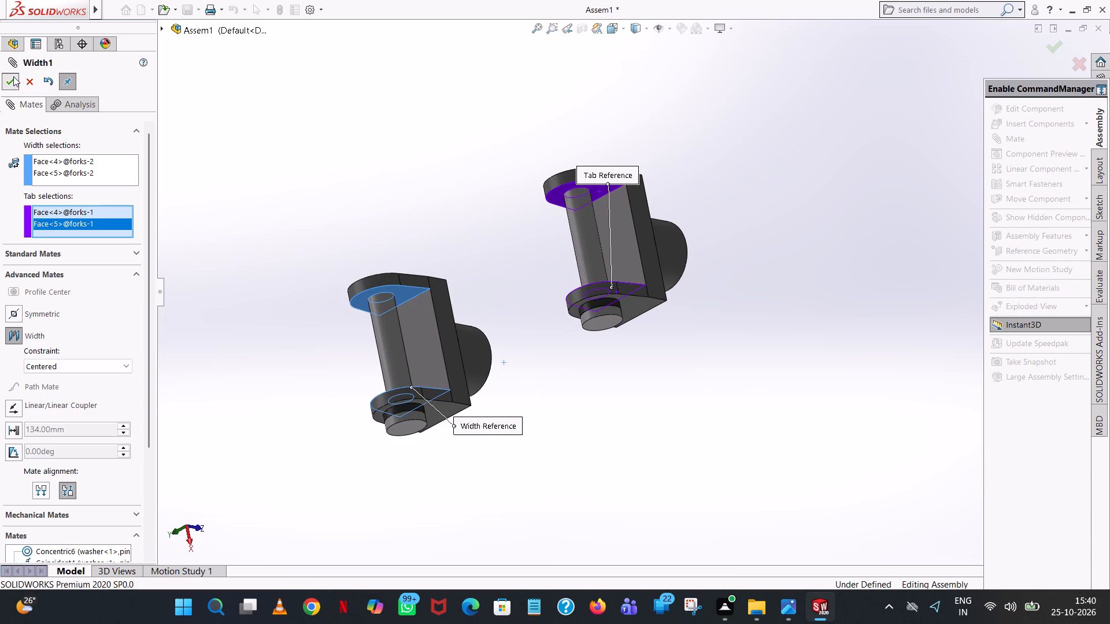
# Move the second fork with its pin and washer clear of the original fork and finish mating.
pyautogui.moveTo(357, 189); pyautogui.dragTo(546, 278, button='middle')
pyautogui.moveTo(490, 359); pyautogui.dragTo(619, 155)
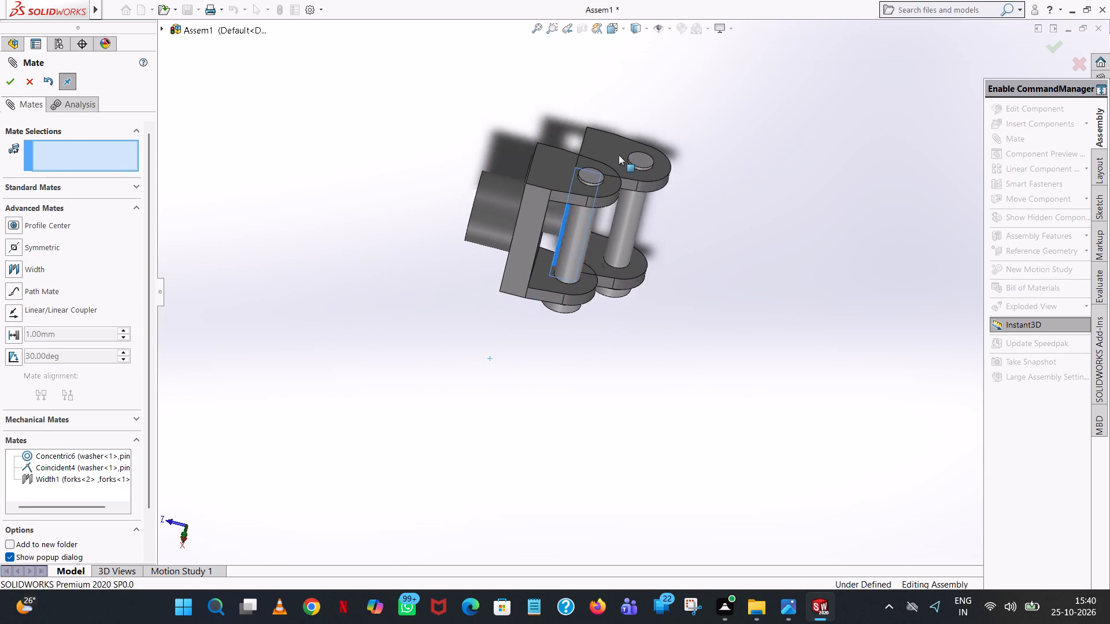
pyautogui.moveTo(619, 155); pyautogui.dragTo(673, 271)
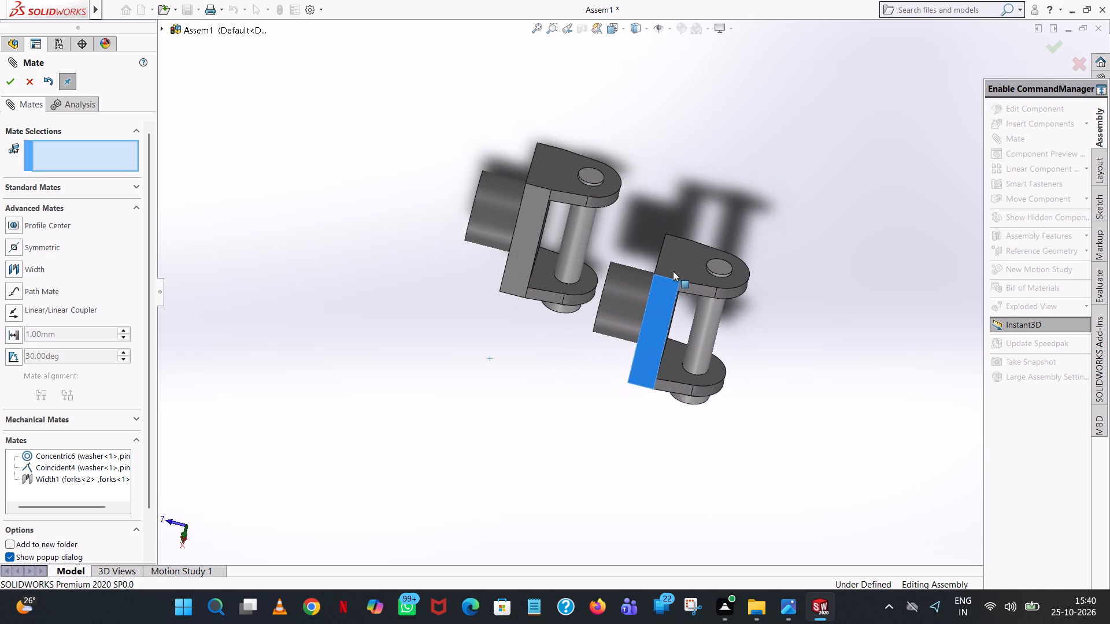
pyautogui.moveTo(673, 271); pyautogui.dragTo(698, 276)
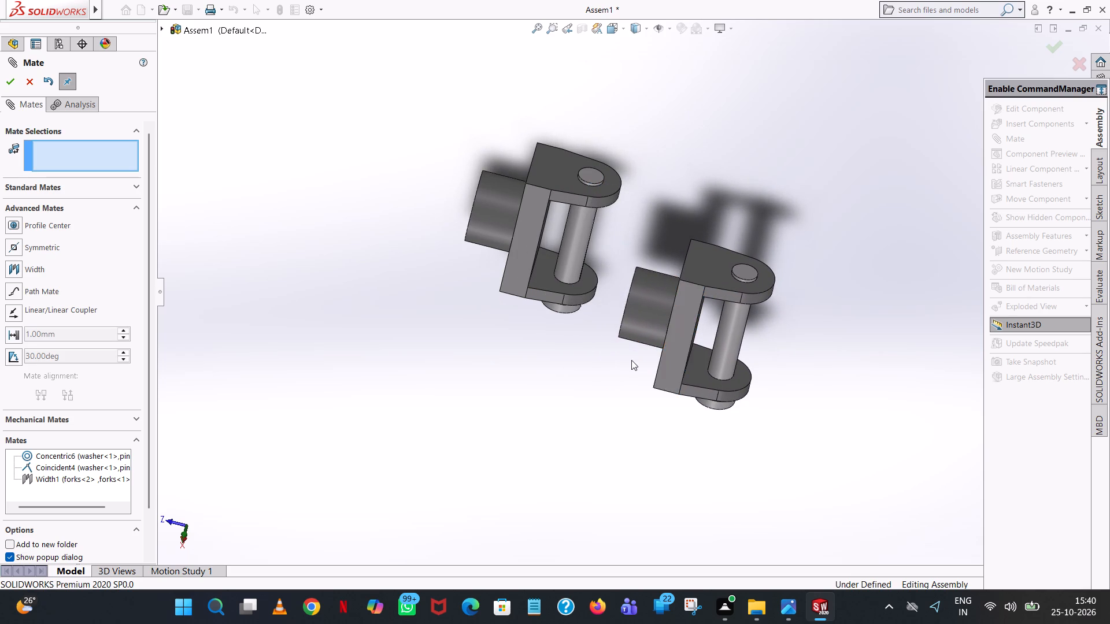
pyautogui.moveTo(630, 355); pyautogui.dragTo(675, 62, button='middle')
pyautogui.scroll(1, 683, 78)
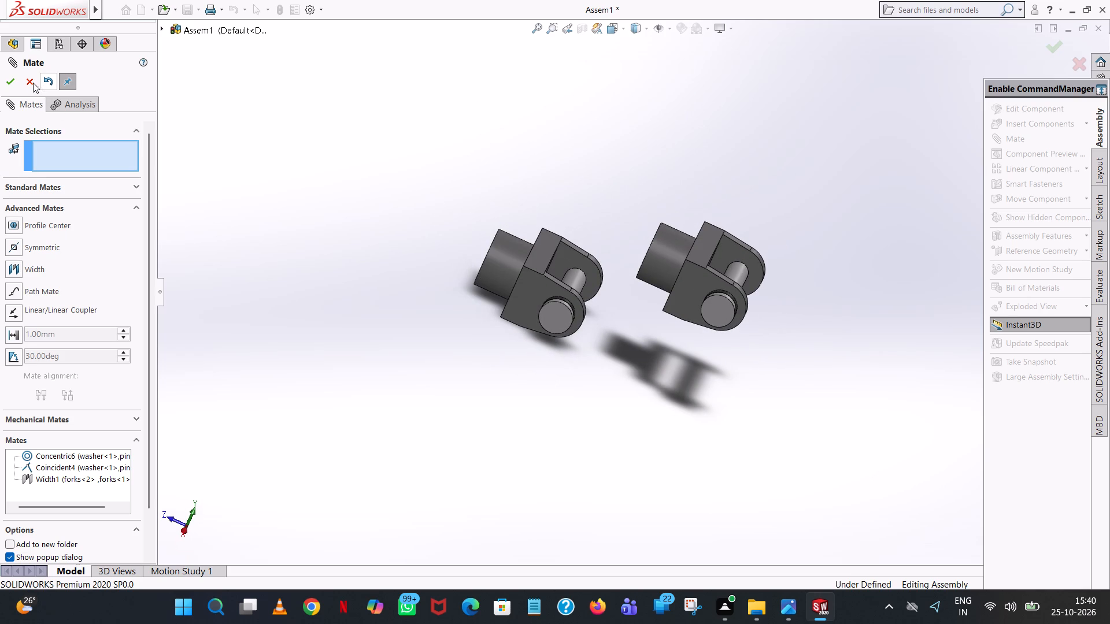
pyautogui.click(28, 80)
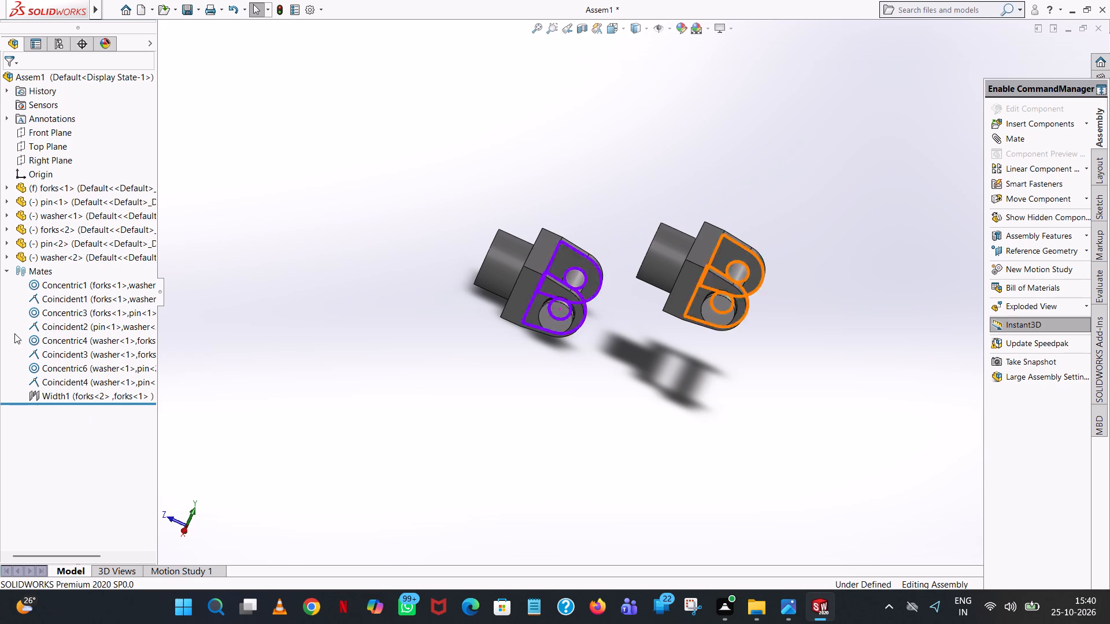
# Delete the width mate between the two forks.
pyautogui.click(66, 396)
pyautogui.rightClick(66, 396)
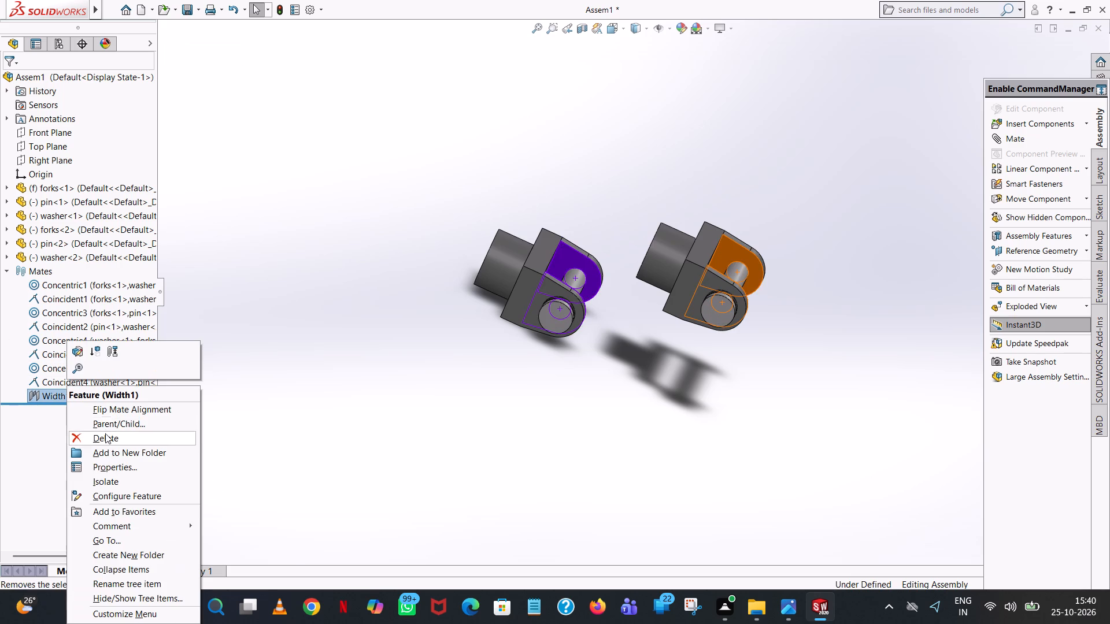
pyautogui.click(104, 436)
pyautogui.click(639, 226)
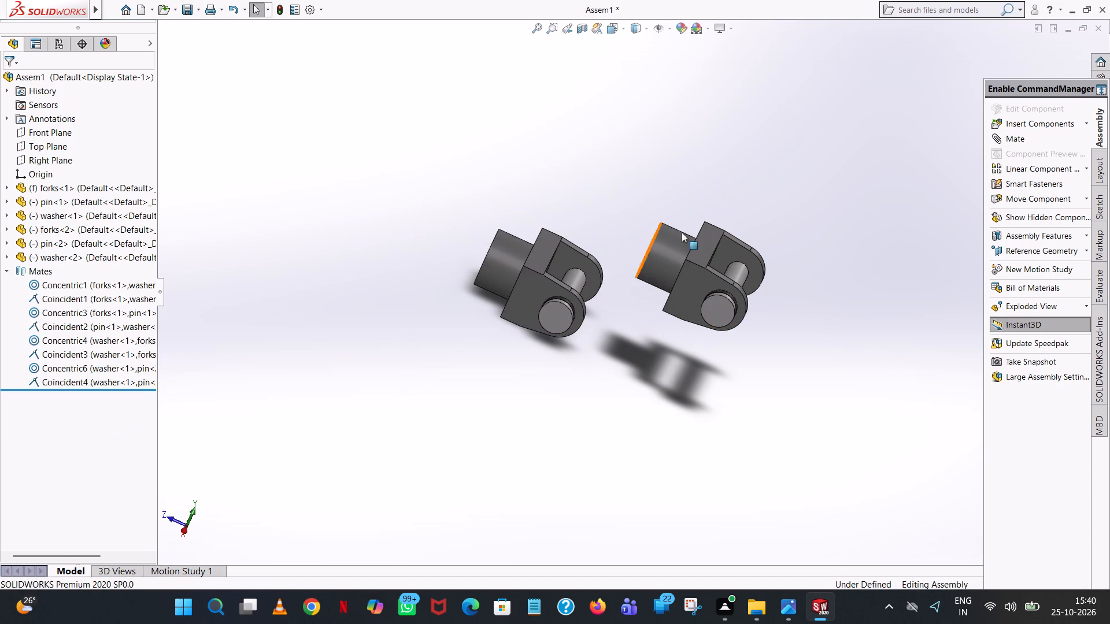
# Rotate the second fork freely about a quarter turn so its pin lies crosswise to the original fork's pin.
pyautogui.click(1089, 203)
pyautogui.click(1014, 217)
pyautogui.moveTo(720, 333); pyautogui.dragTo(720, 332, button='middle')
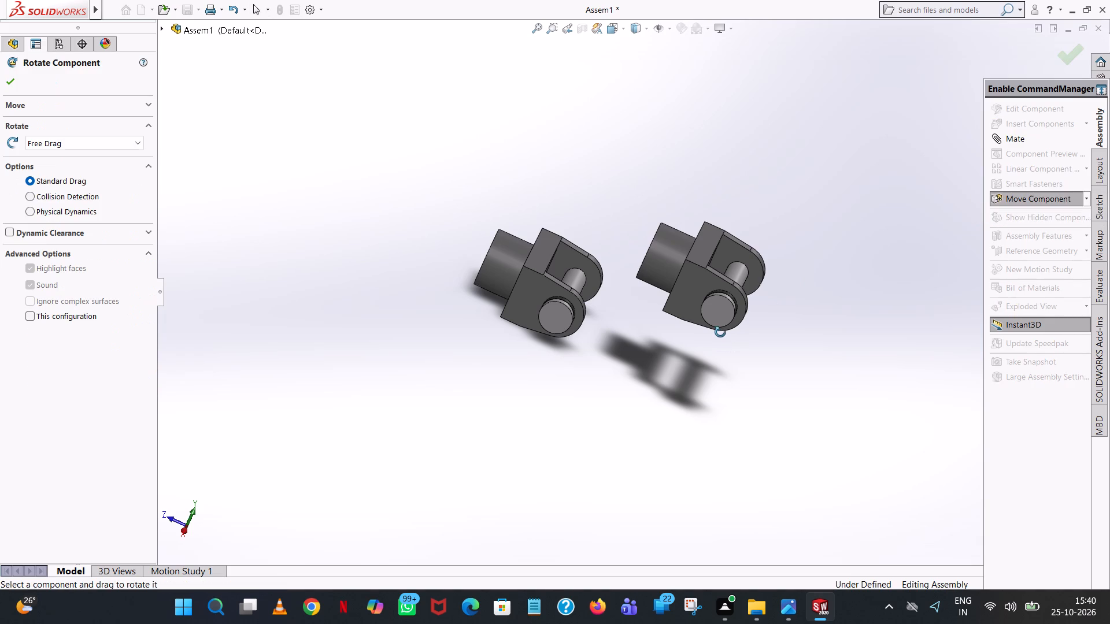
pyautogui.moveTo(720, 332); pyautogui.dragTo(734, 282, button='middle')
pyautogui.moveTo(733, 298); pyautogui.dragTo(786, 101)
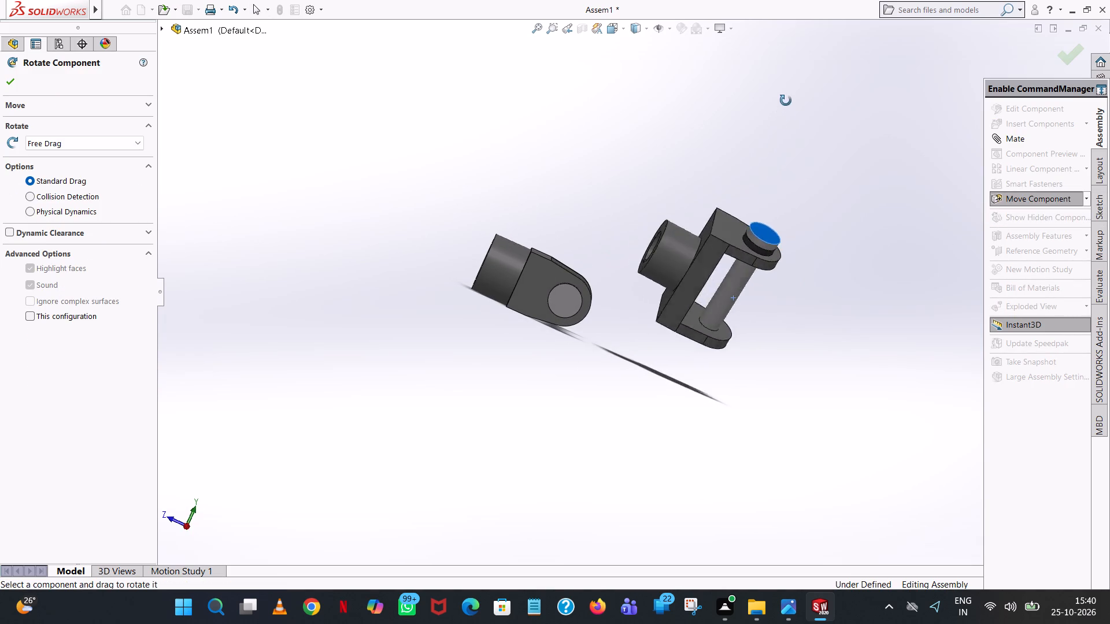
pyautogui.moveTo(786, 101); pyautogui.dragTo(789, 57)
pyautogui.moveTo(808, 227); pyautogui.dragTo(808, 154)
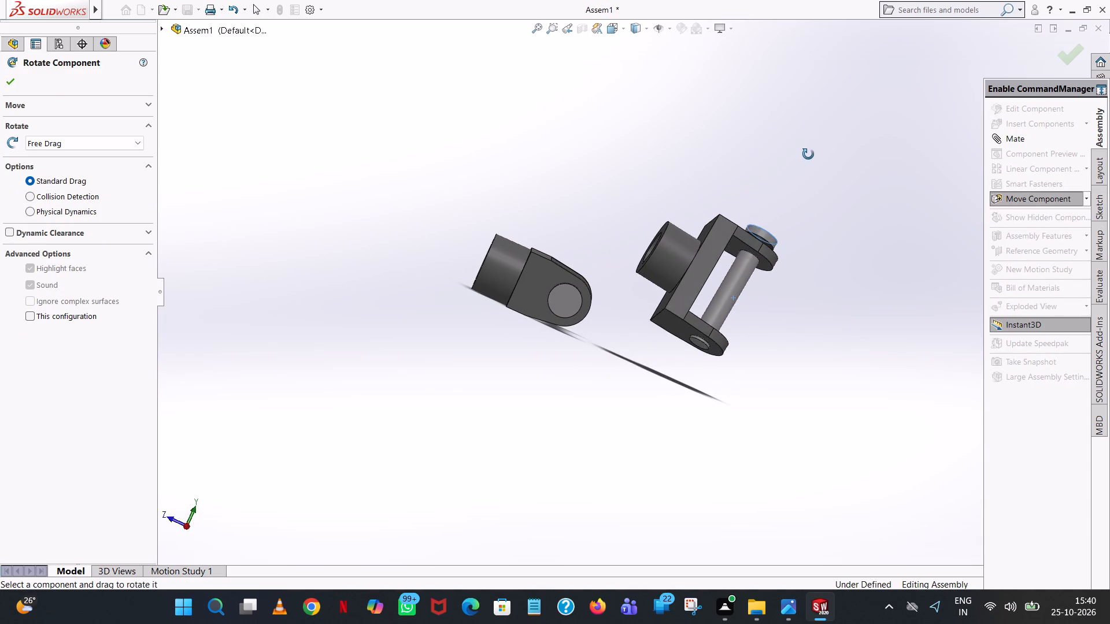
pyautogui.moveTo(808, 154); pyautogui.dragTo(774, 165)
# Rotate the second fork about half a turn so its open end faces the original fork's open end.
pyautogui.moveTo(495, 372); pyautogui.dragTo(518, 473, button='middle')
pyautogui.scroll(1, 510, 439)
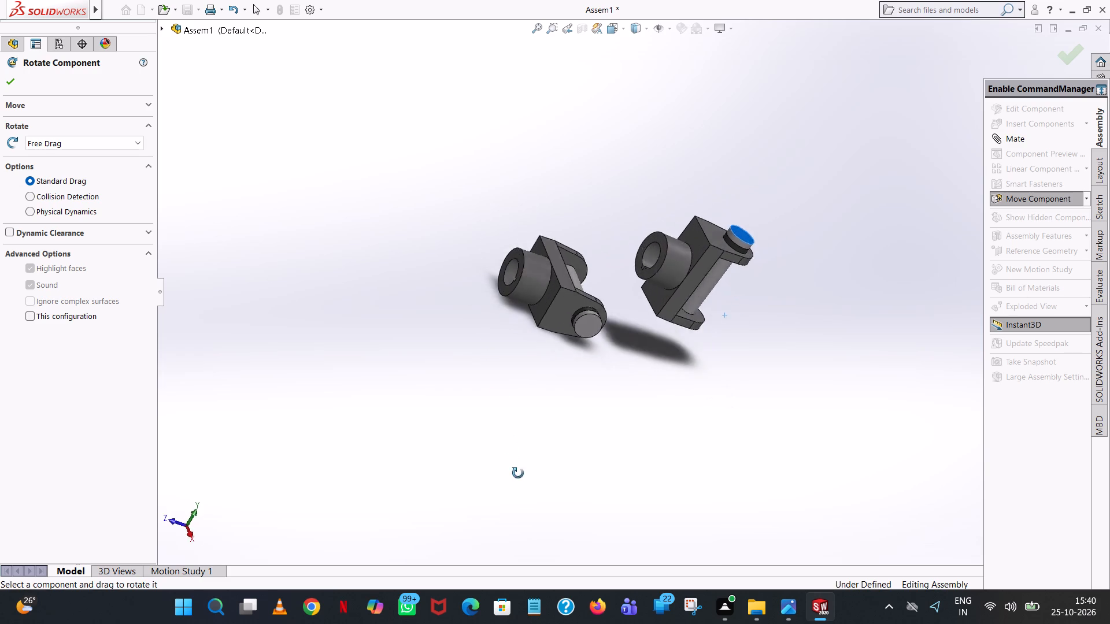
pyautogui.moveTo(518, 473); pyautogui.dragTo(527, 584, button='middle')
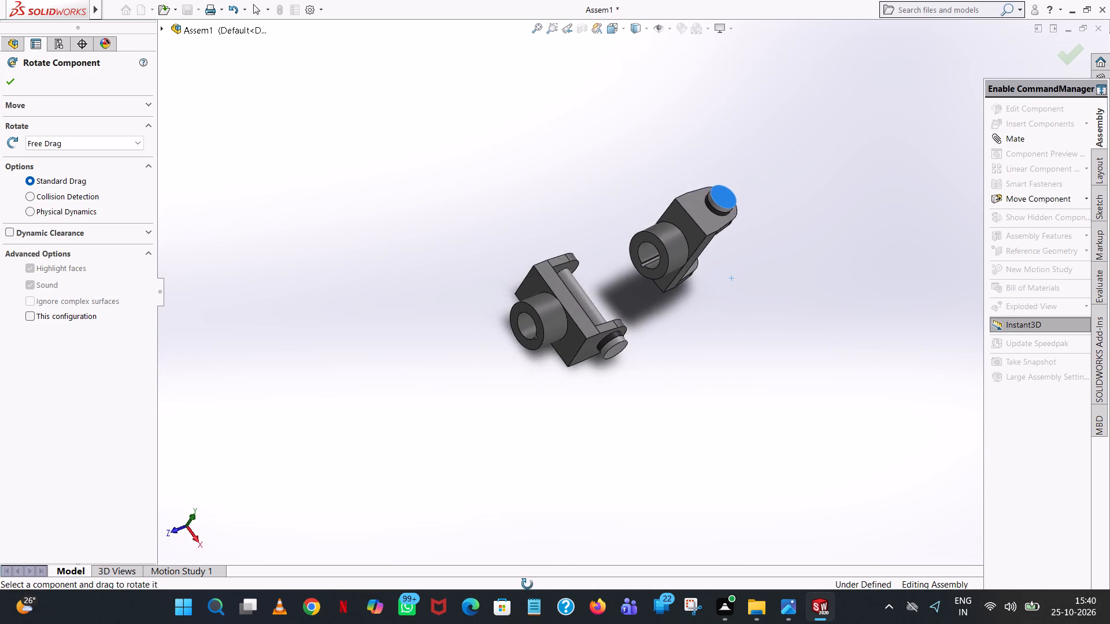
pyautogui.moveTo(527, 584); pyautogui.dragTo(702, 623, button='middle')
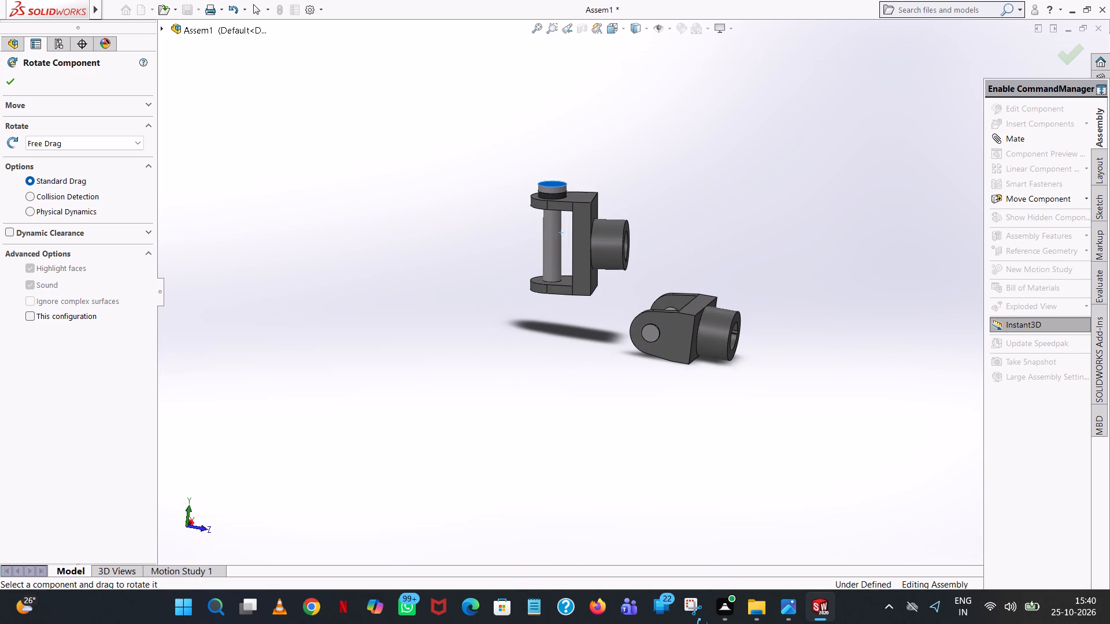
pyautogui.moveTo(702, 623); pyautogui.dragTo(705, 623, button='middle')
pyautogui.scroll(1, 706, 612)
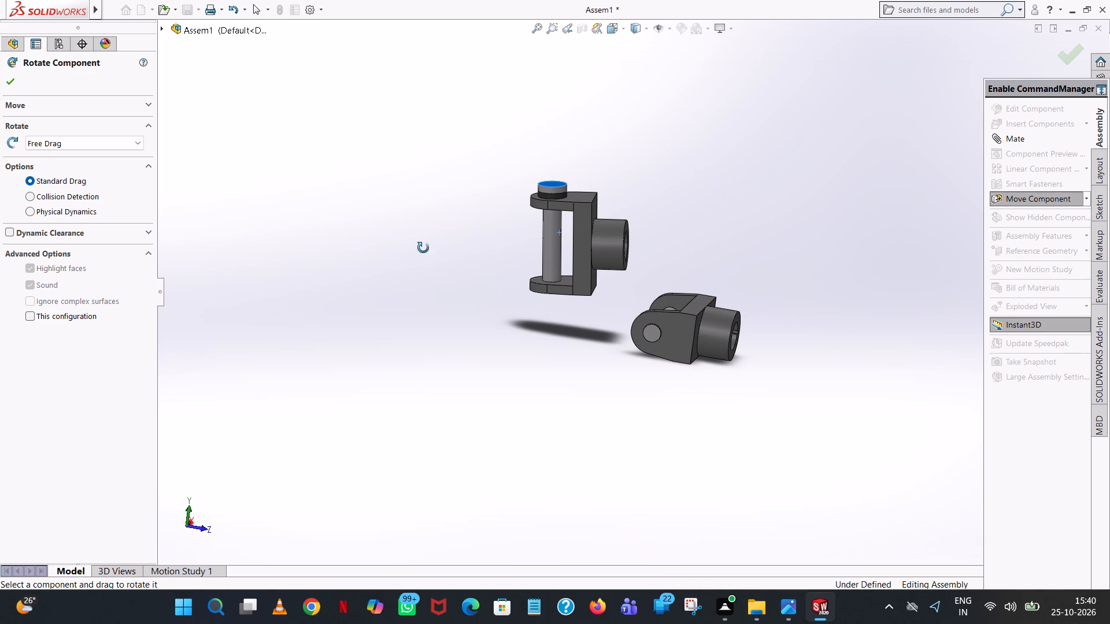
pyautogui.moveTo(499, 259); pyautogui.dragTo(523, 288, button='middle')
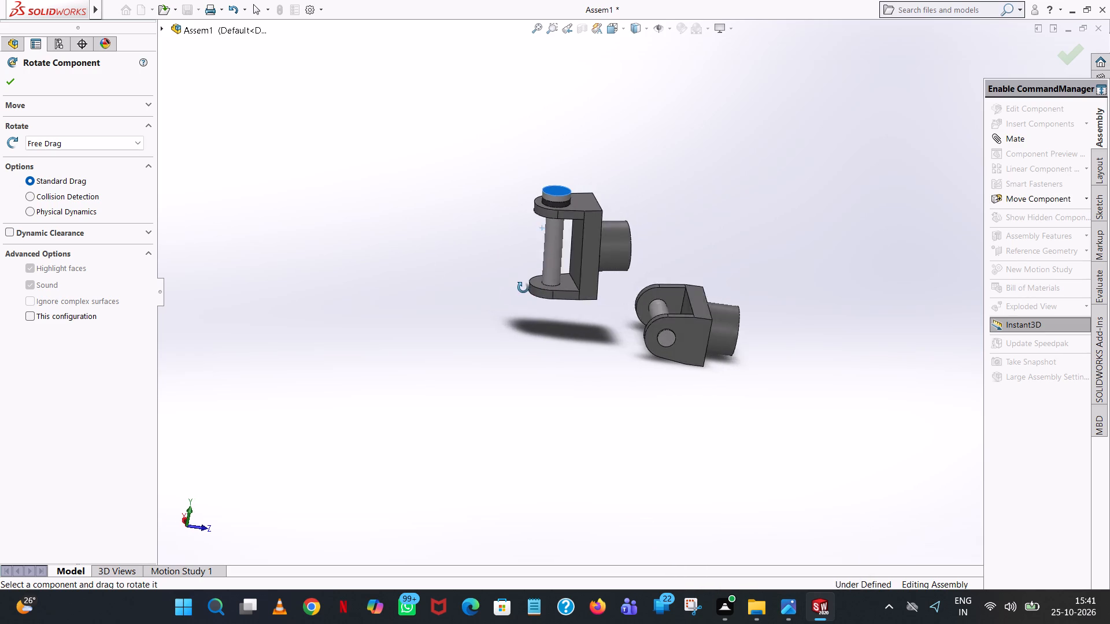
pyautogui.moveTo(523, 288); pyautogui.dragTo(504, 274, button='middle')
pyautogui.click(756, 226)
pyautogui.moveTo(587, 248); pyautogui.dragTo(594, 248)
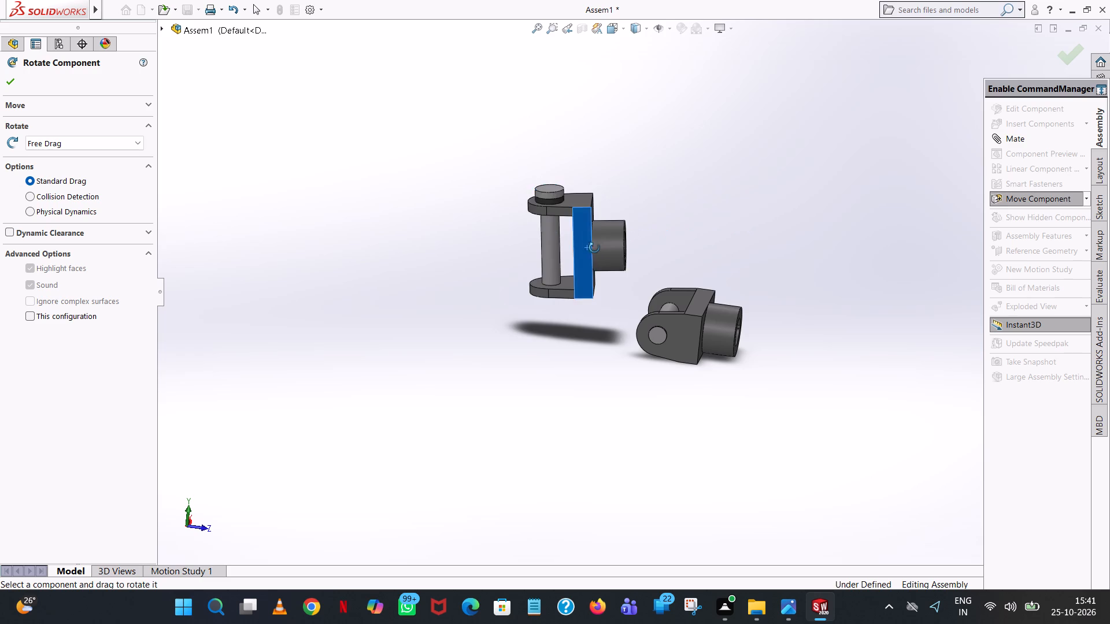
pyautogui.moveTo(594, 248); pyautogui.dragTo(812, 254)
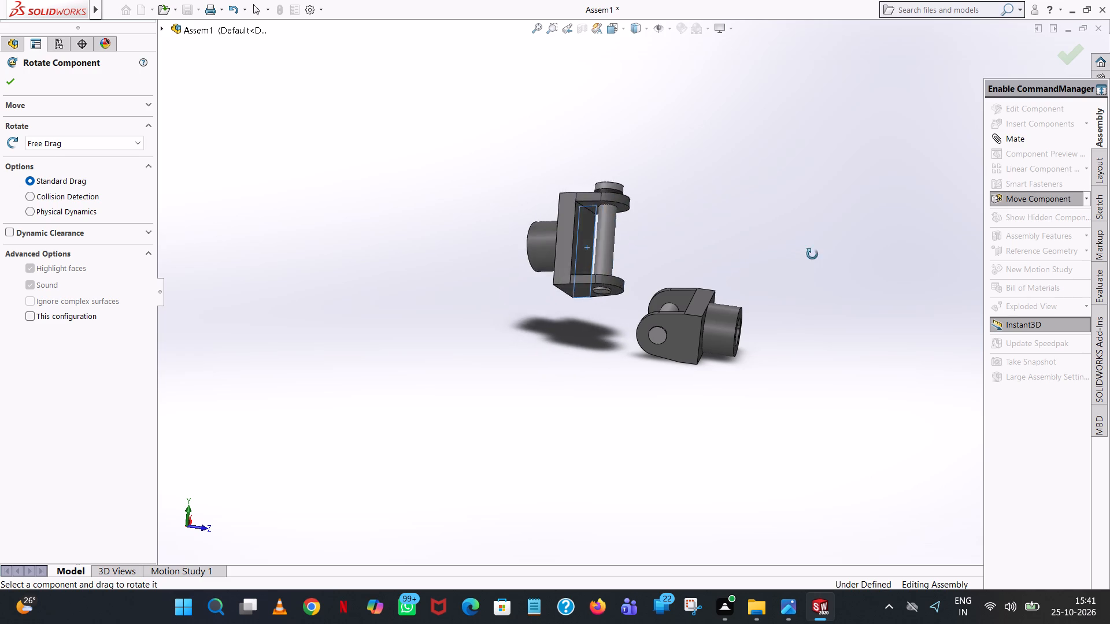
pyautogui.moveTo(812, 254); pyautogui.dragTo(837, 268)
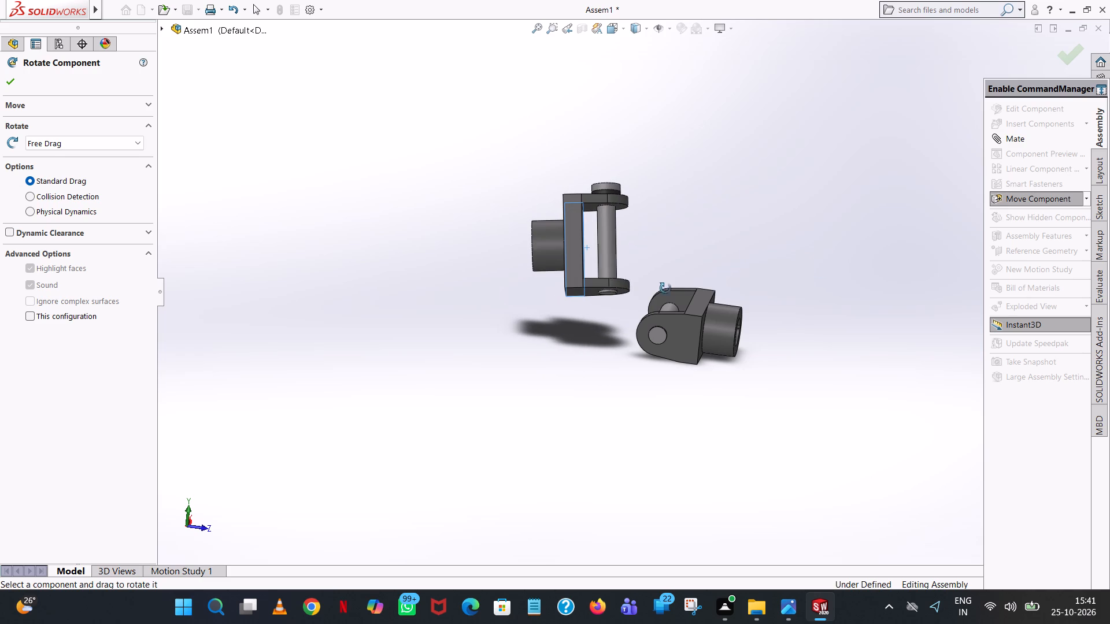
pyautogui.moveTo(710, 228); pyautogui.dragTo(669, 280)
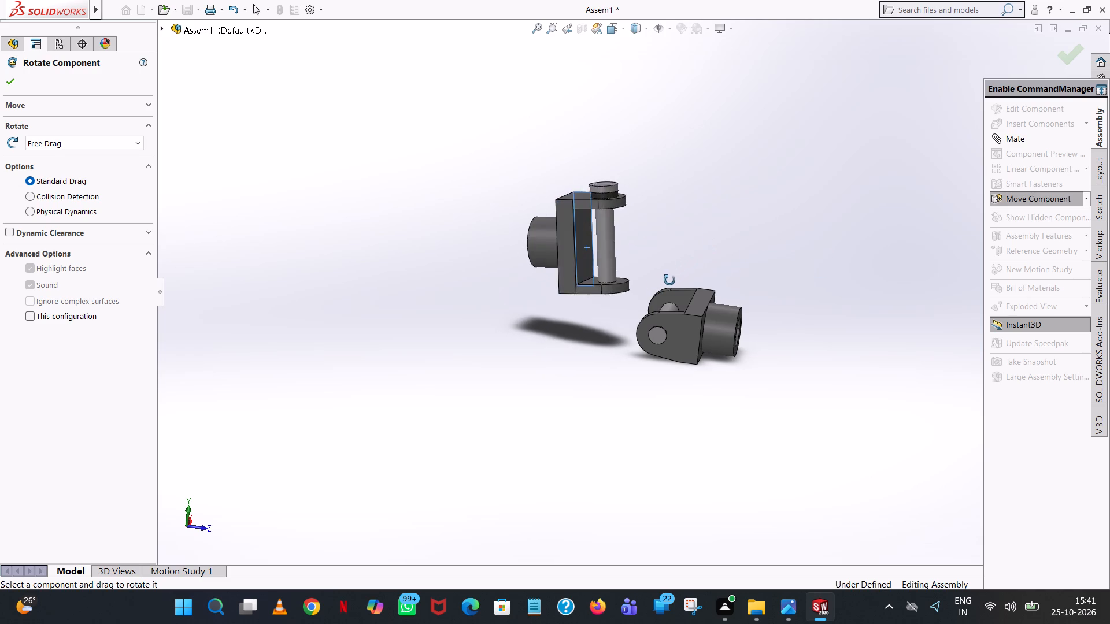
pyautogui.moveTo(669, 280); pyautogui.dragTo(670, 285)
pyautogui.click(708, 256)
pyautogui.moveTo(708, 256); pyautogui.dragTo(721, 263, button='middle')
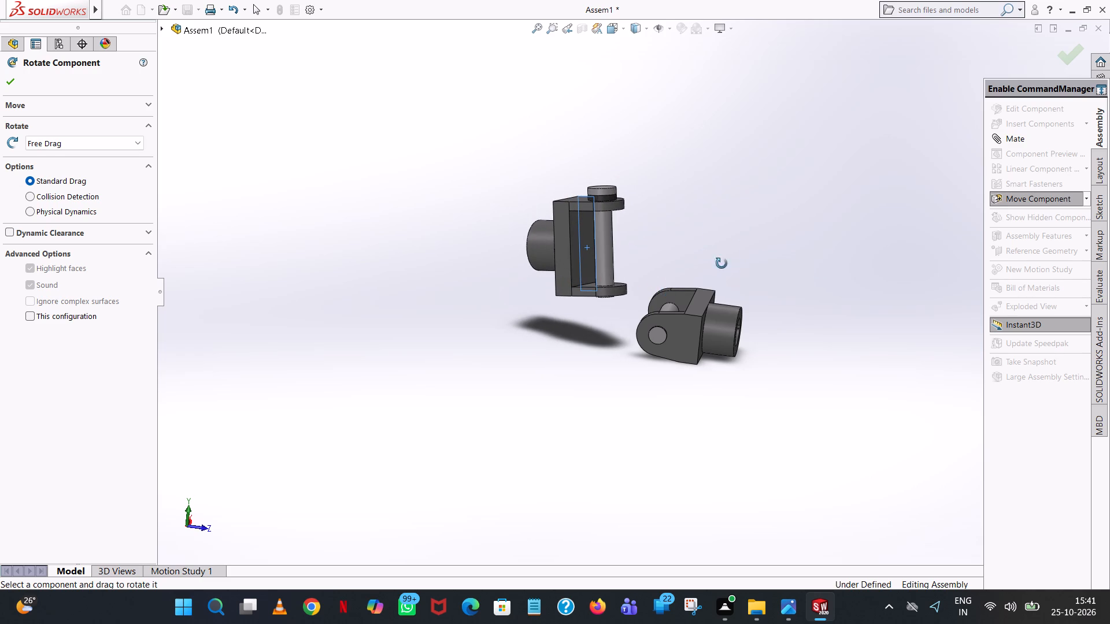
pyautogui.moveTo(721, 263); pyautogui.dragTo(880, 588, button='middle')
pyautogui.scroll(1, 782, 285)
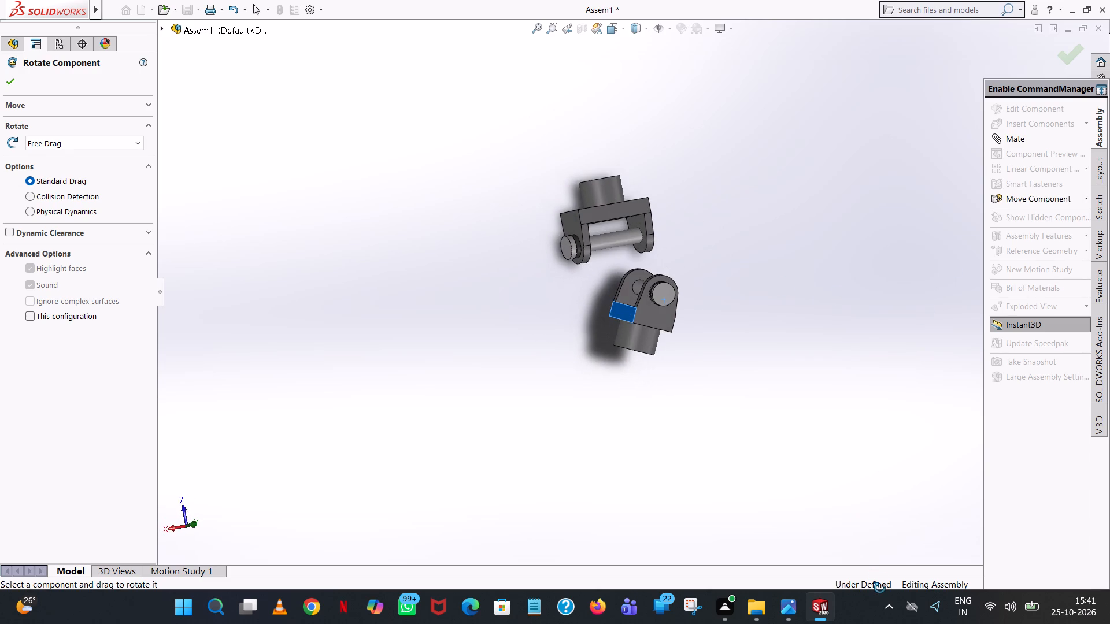
pyautogui.moveTo(880, 588); pyautogui.dragTo(879, 588, button='middle')
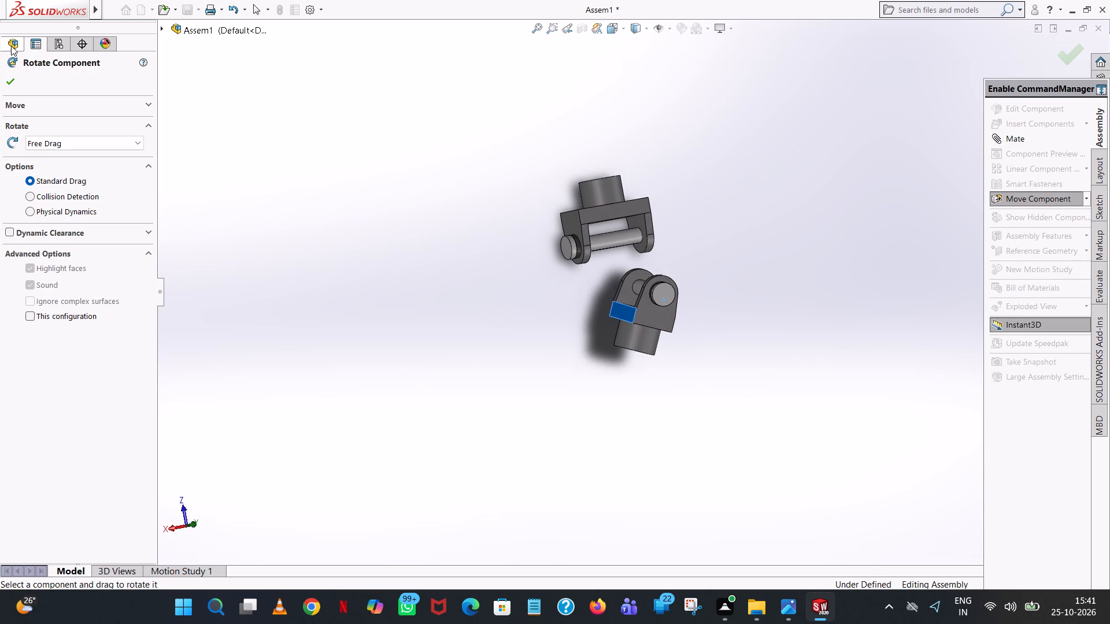
pyautogui.click(7, 76)
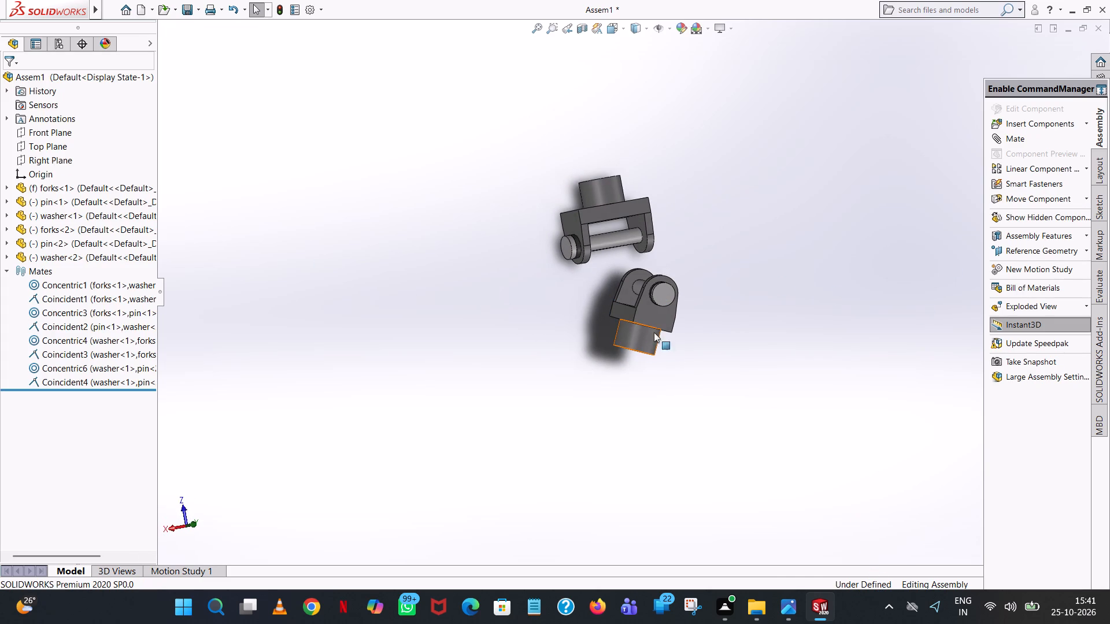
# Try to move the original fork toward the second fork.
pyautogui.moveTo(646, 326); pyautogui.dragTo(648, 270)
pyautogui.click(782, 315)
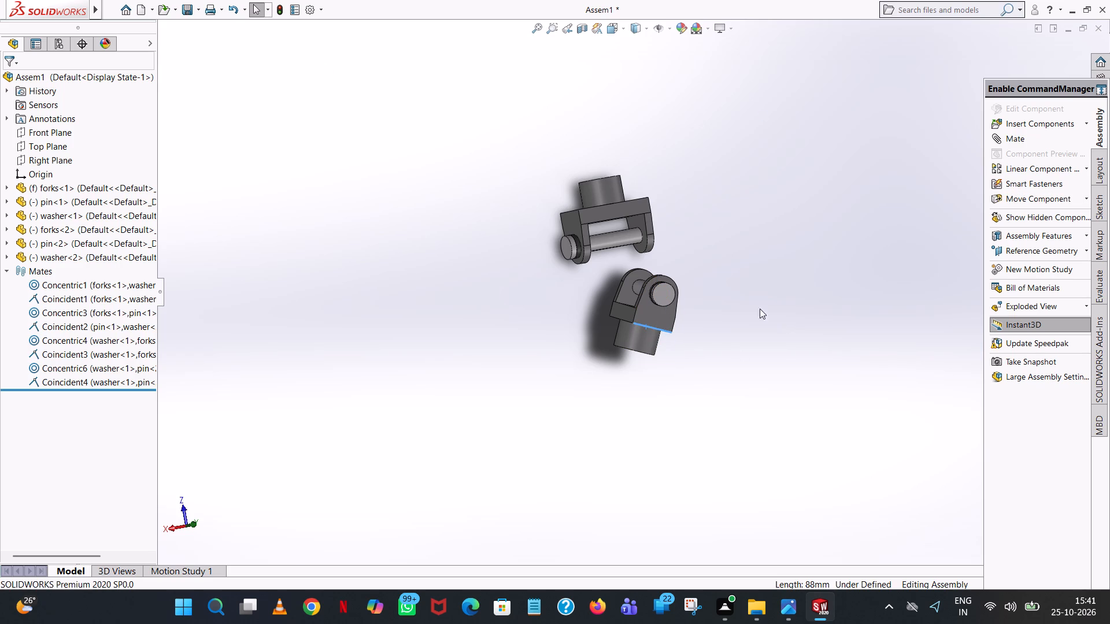
# Move the second fork toward the original fork until their open ends overlap, with the two pins lying crosswise.
pyautogui.moveTo(665, 313); pyautogui.dragTo(639, 265)
pyautogui.moveTo(618, 315); pyautogui.dragTo(744, 131, button='middle')
pyautogui.scroll(1, 744, 131)
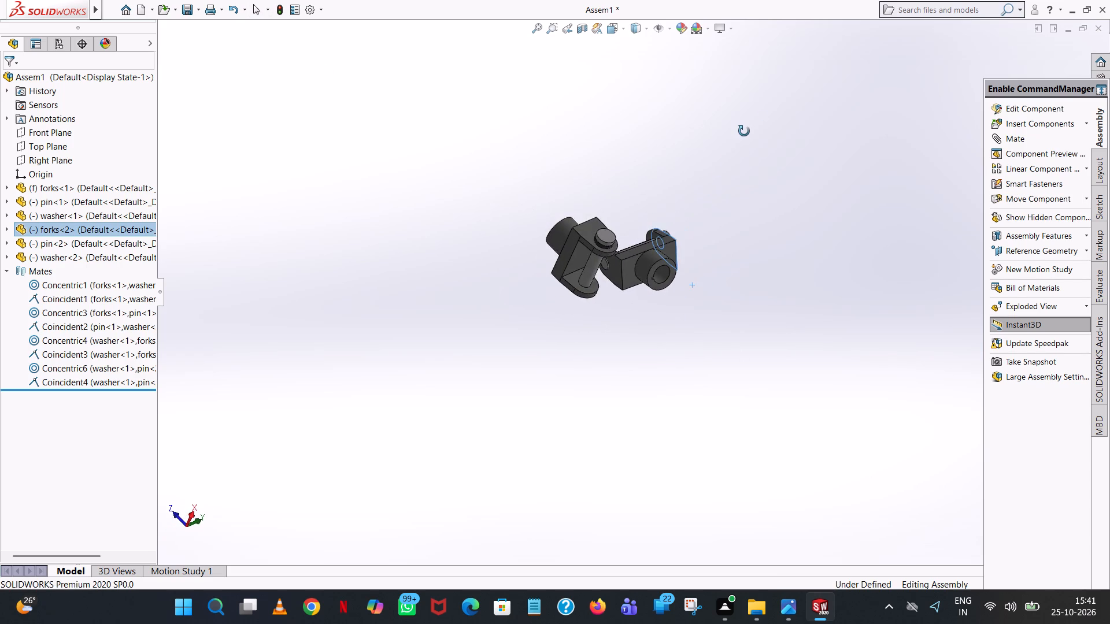
pyautogui.moveTo(744, 131); pyautogui.dragTo(663, 330, button='middle')
pyautogui.scroll(1, 852, 338)
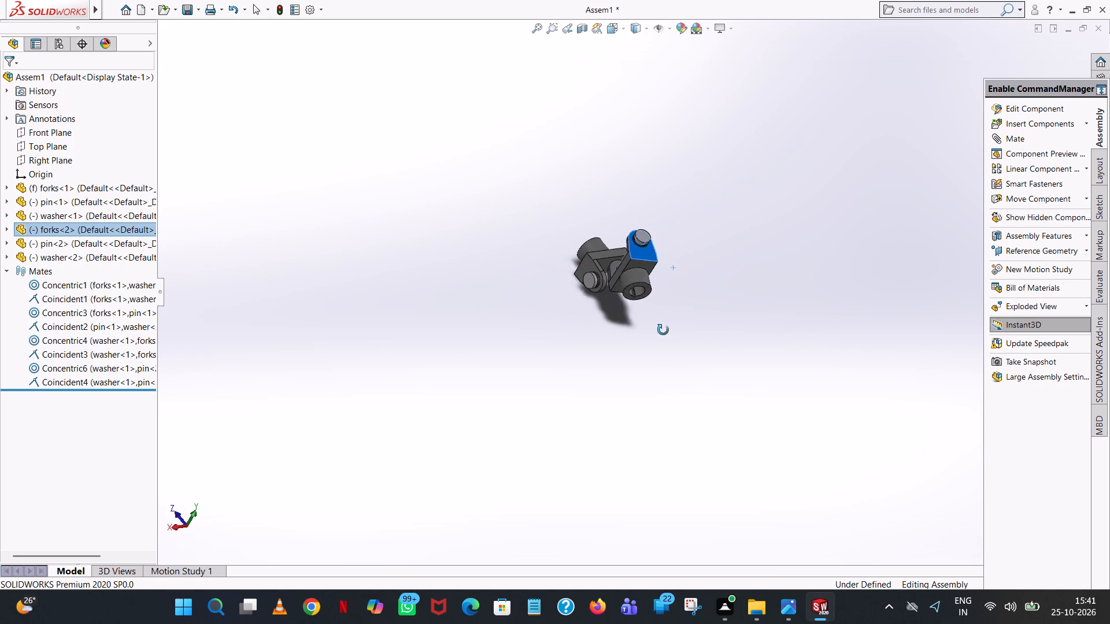
pyautogui.moveTo(663, 330); pyautogui.dragTo(657, 281, button='middle')
pyautogui.scroll(-1, 664, 299)
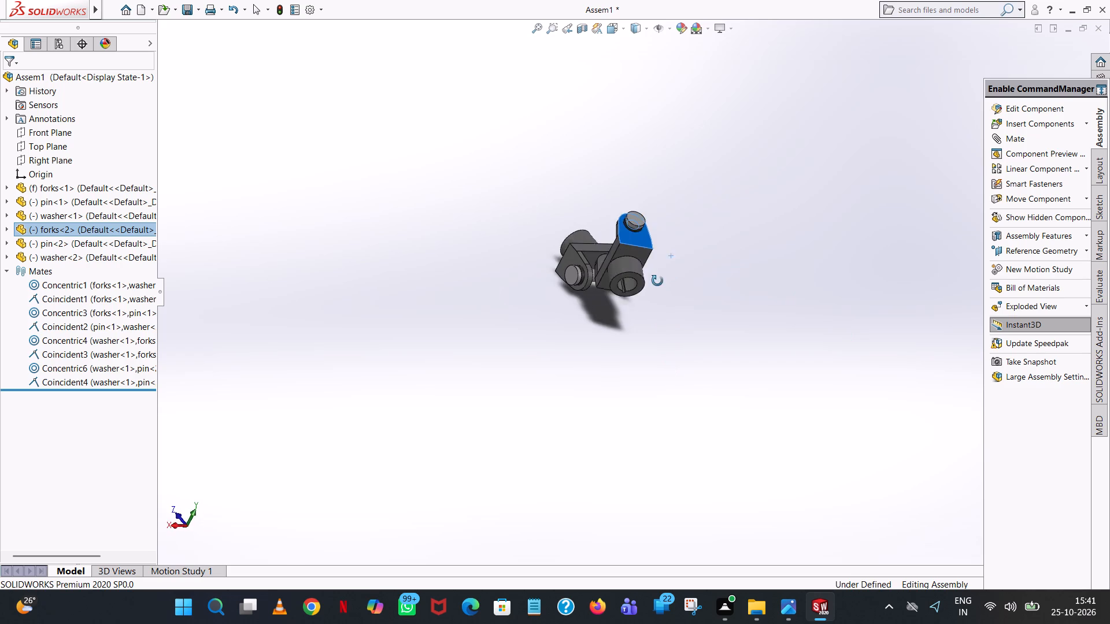
pyautogui.moveTo(657, 281); pyautogui.dragTo(639, 434, button='middle')
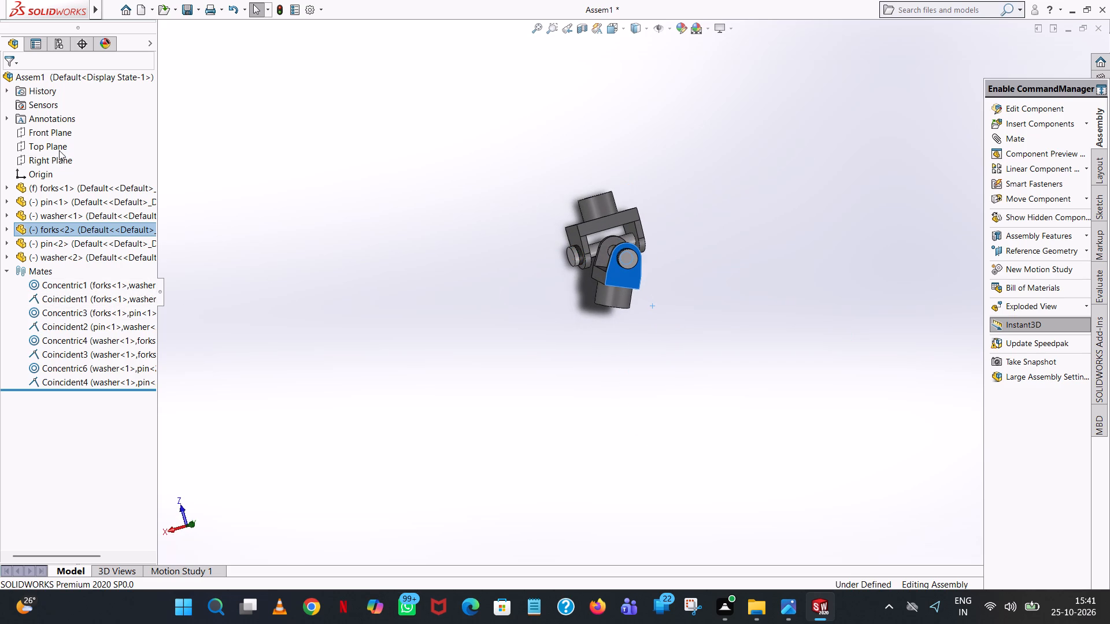
# Start a centered Width mate, using the opposite narrow side faces of one second-fork arm, away from the pin head, as width selections.
pyautogui.click(1048, 143)
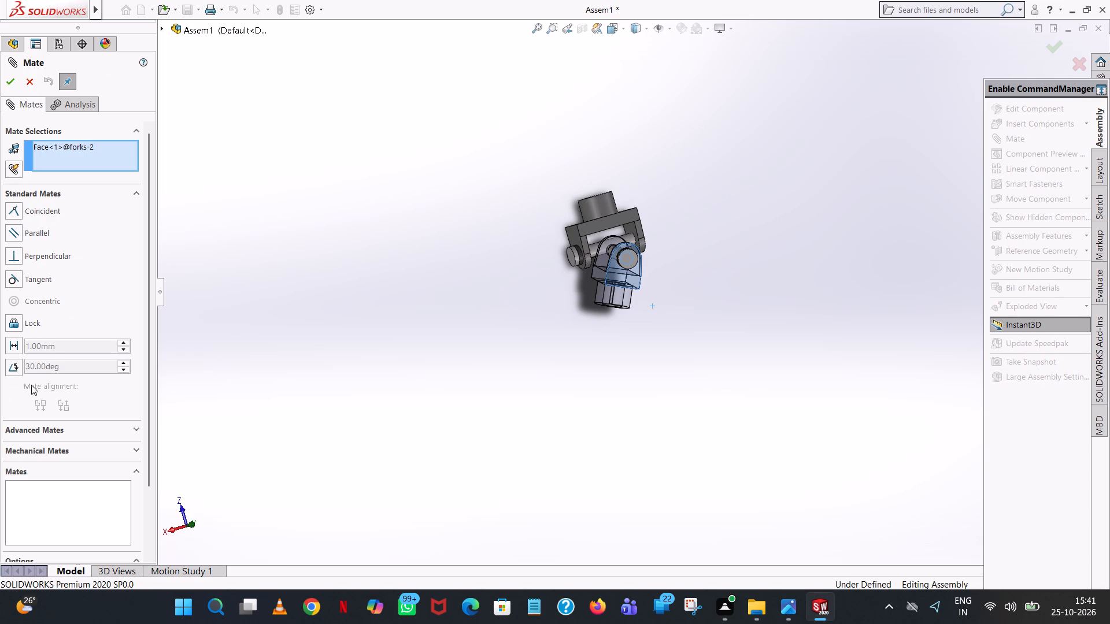
pyautogui.click(55, 427)
pyautogui.click(38, 268)
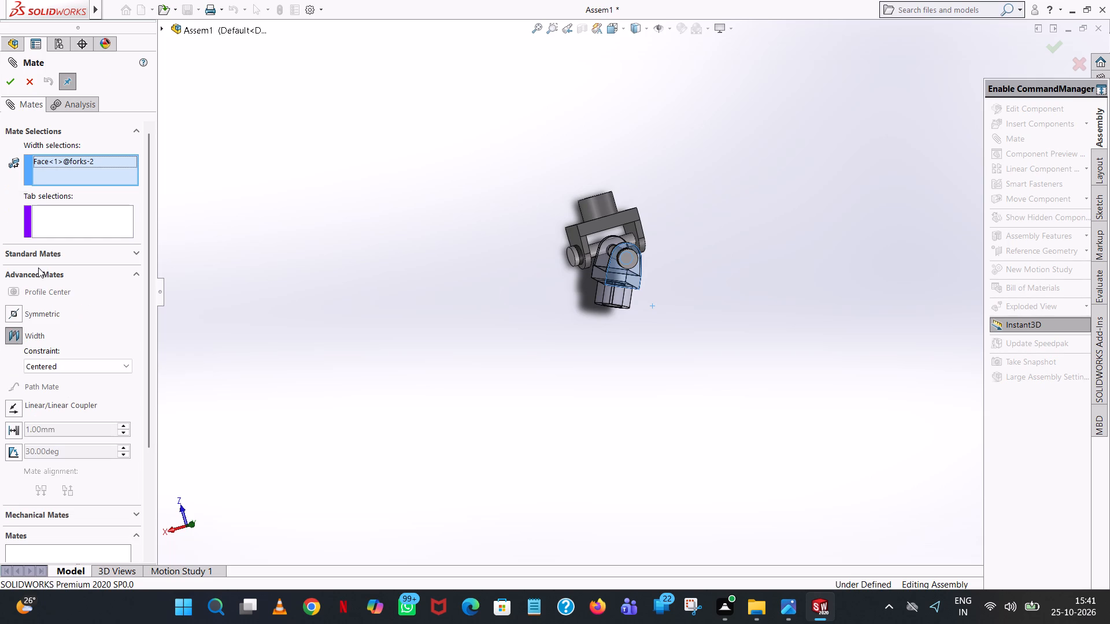
pyautogui.moveTo(675, 259); pyautogui.dragTo(561, 291, button='middle')
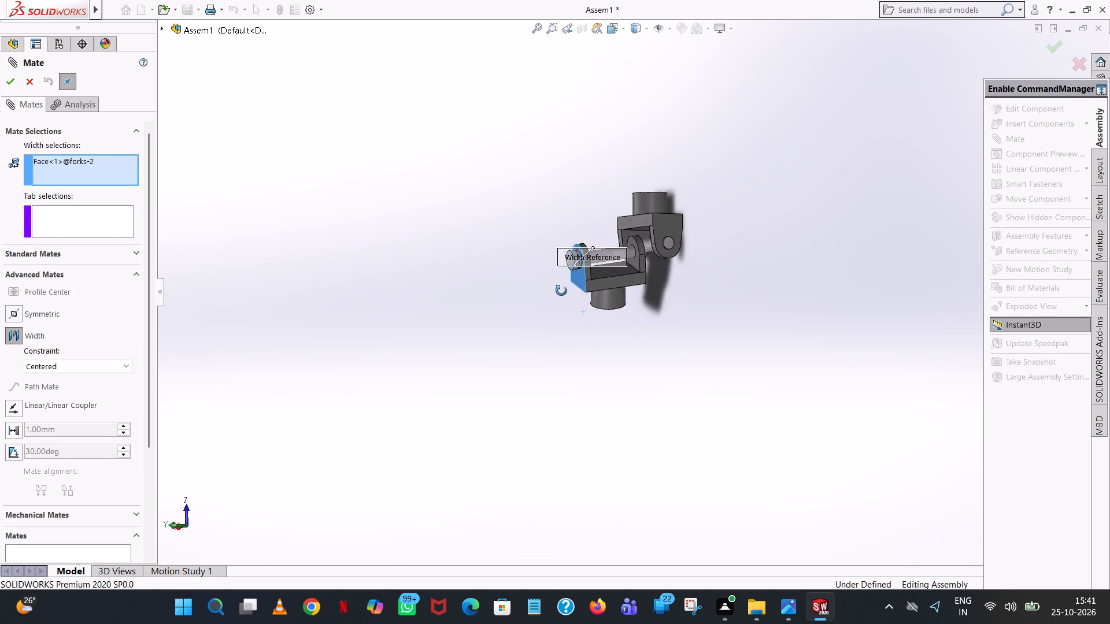
pyautogui.moveTo(561, 291); pyautogui.dragTo(589, 398, button='middle')
pyautogui.click(589, 287)
pyautogui.scroll(-6, 643, 257)
pyautogui.moveTo(643, 257); pyautogui.dragTo(637, 130, button='middle')
pyautogui.scroll(1, 638, 131)
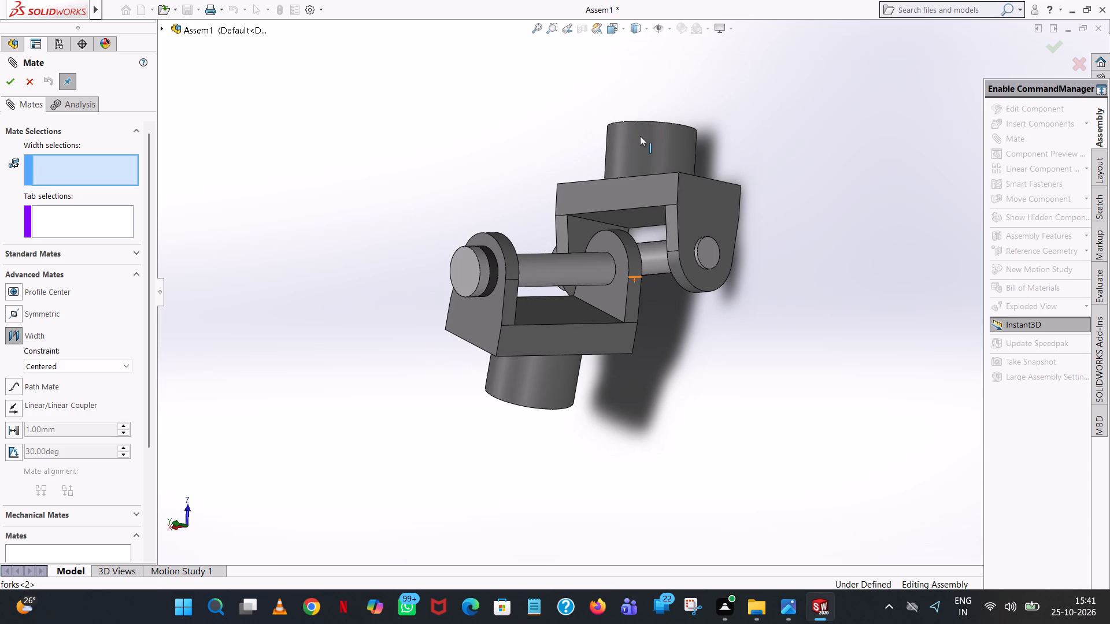
pyautogui.click(637, 295)
pyautogui.moveTo(638, 294); pyautogui.dragTo(663, 278, button='middle')
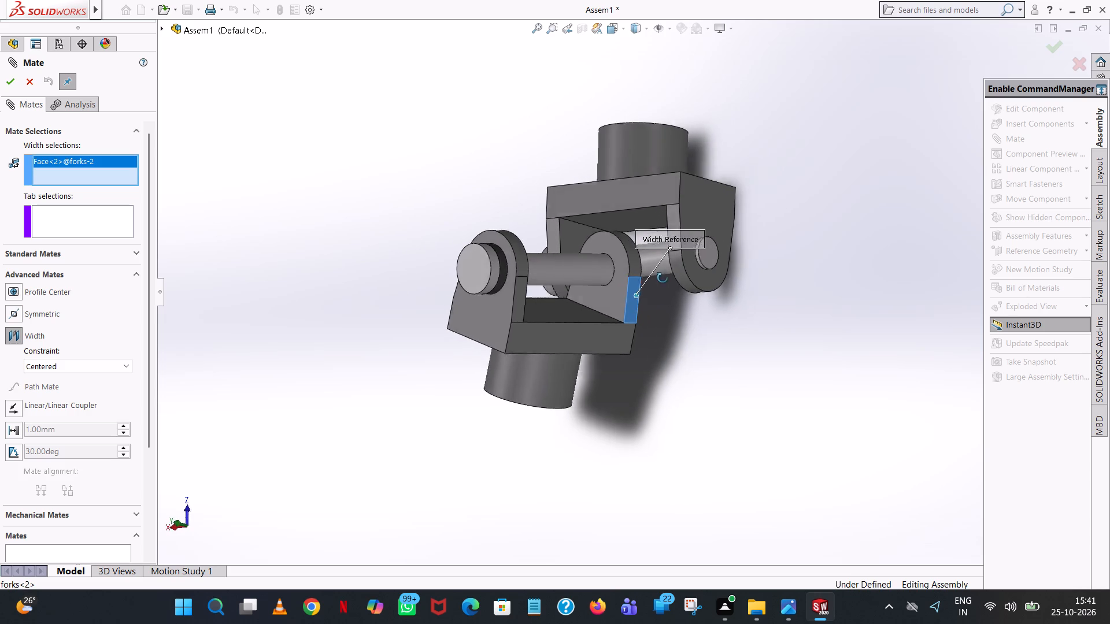
pyautogui.moveTo(663, 278); pyautogui.dragTo(753, 257, button='middle')
pyautogui.click(510, 276)
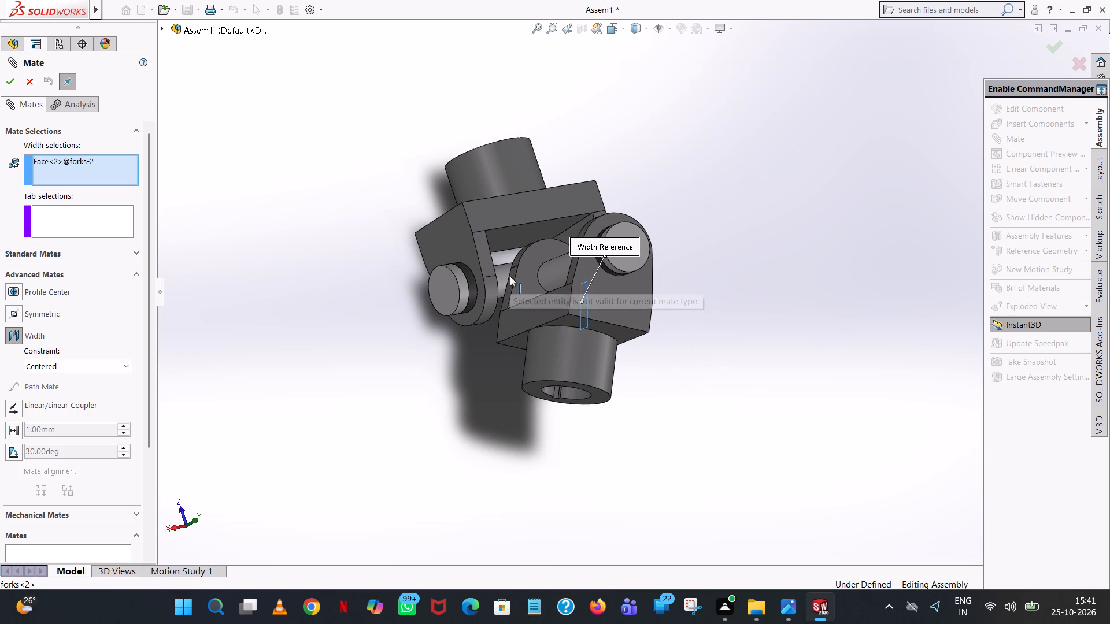
pyautogui.click(509, 281)
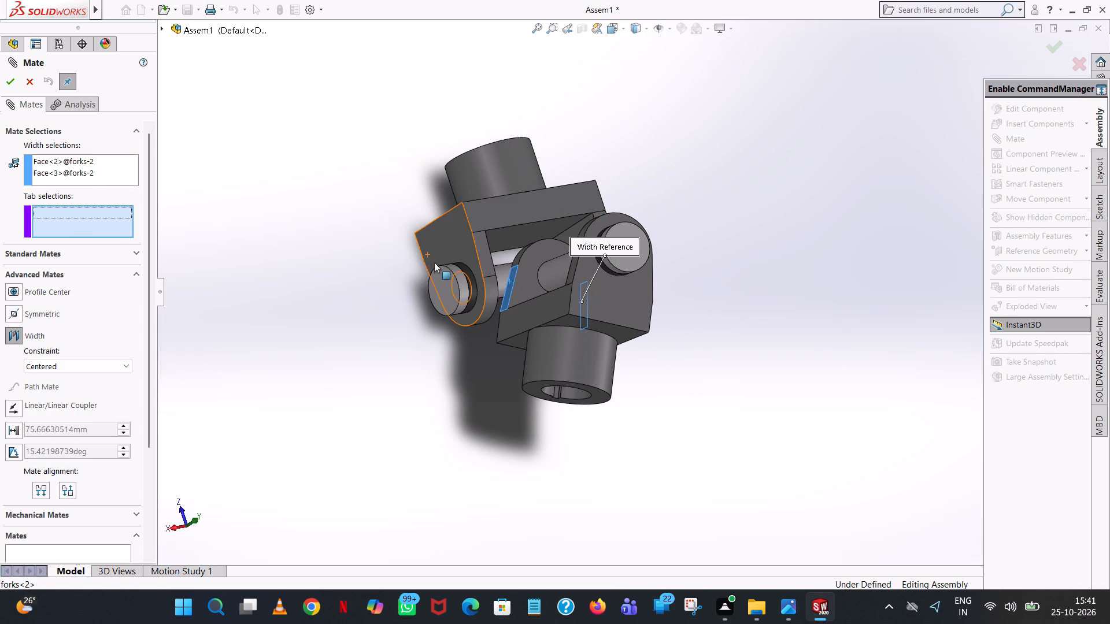
# Use the inner faces of the original fork's two arms as tab selections and complete the Width mate.
pyautogui.moveTo(434, 265); pyautogui.dragTo(313, 312, button='middle')
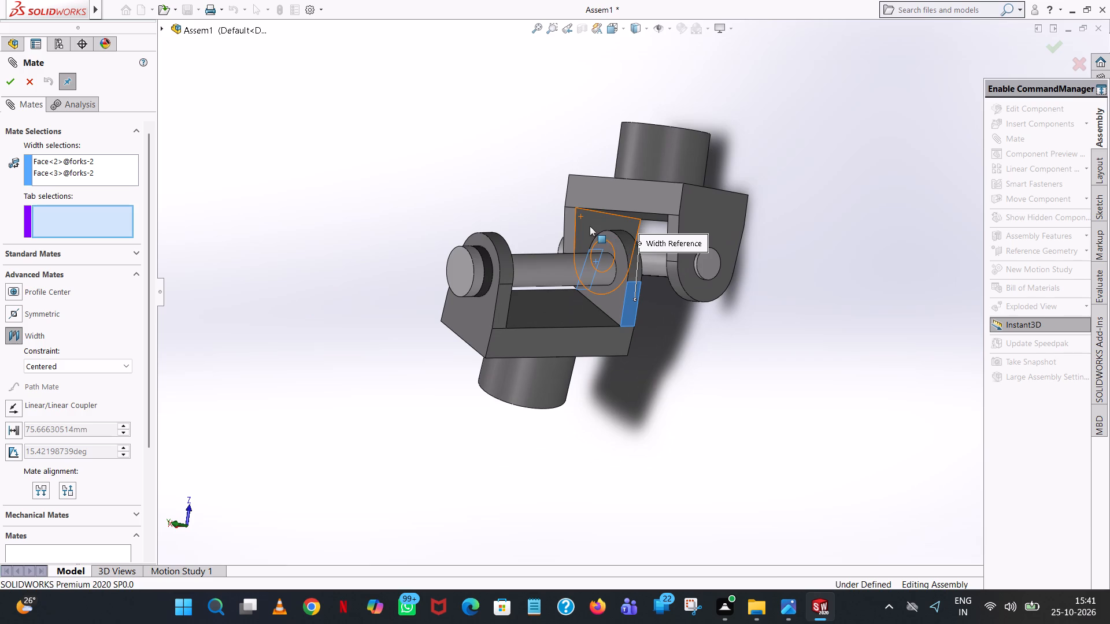
pyautogui.click(589, 226)
pyautogui.moveTo(623, 246); pyautogui.dragTo(735, 254, button='middle')
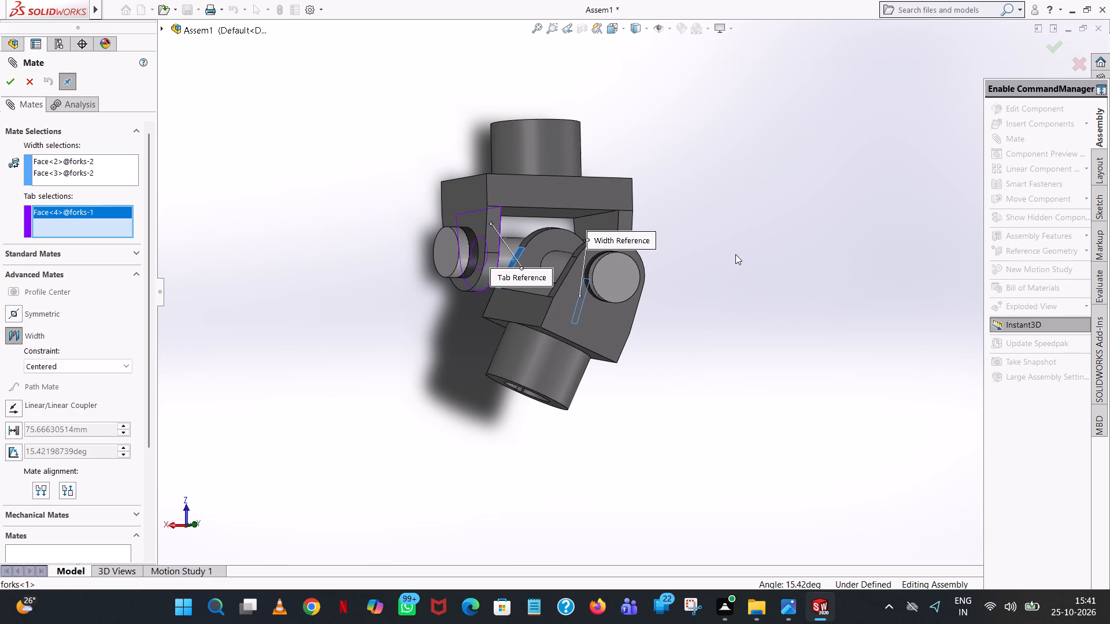
pyautogui.click(607, 227)
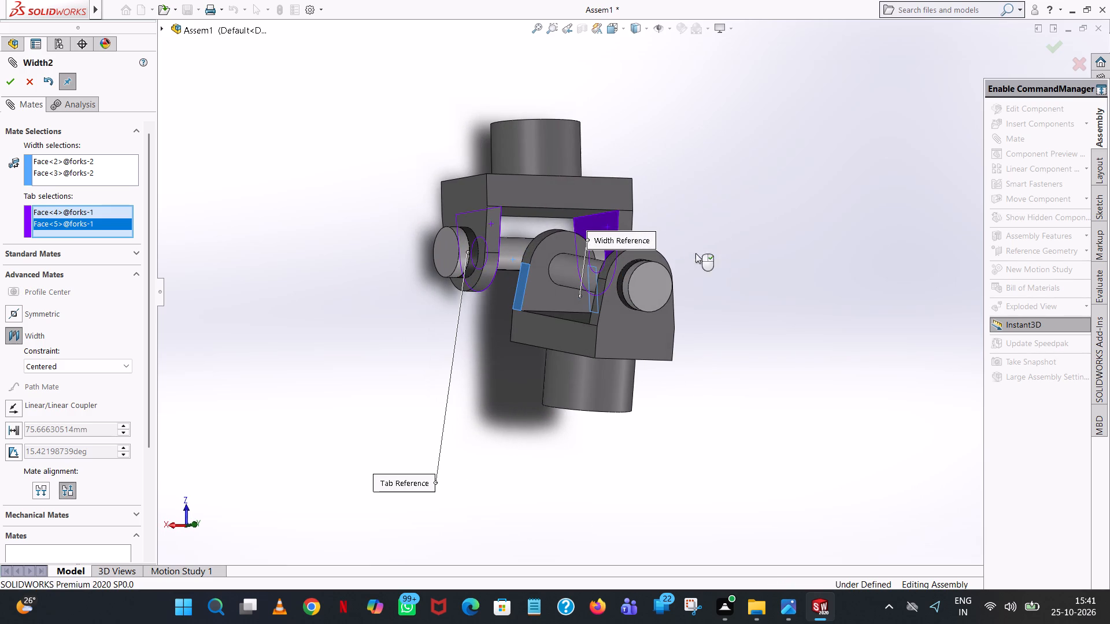
pyautogui.click(12, 79)
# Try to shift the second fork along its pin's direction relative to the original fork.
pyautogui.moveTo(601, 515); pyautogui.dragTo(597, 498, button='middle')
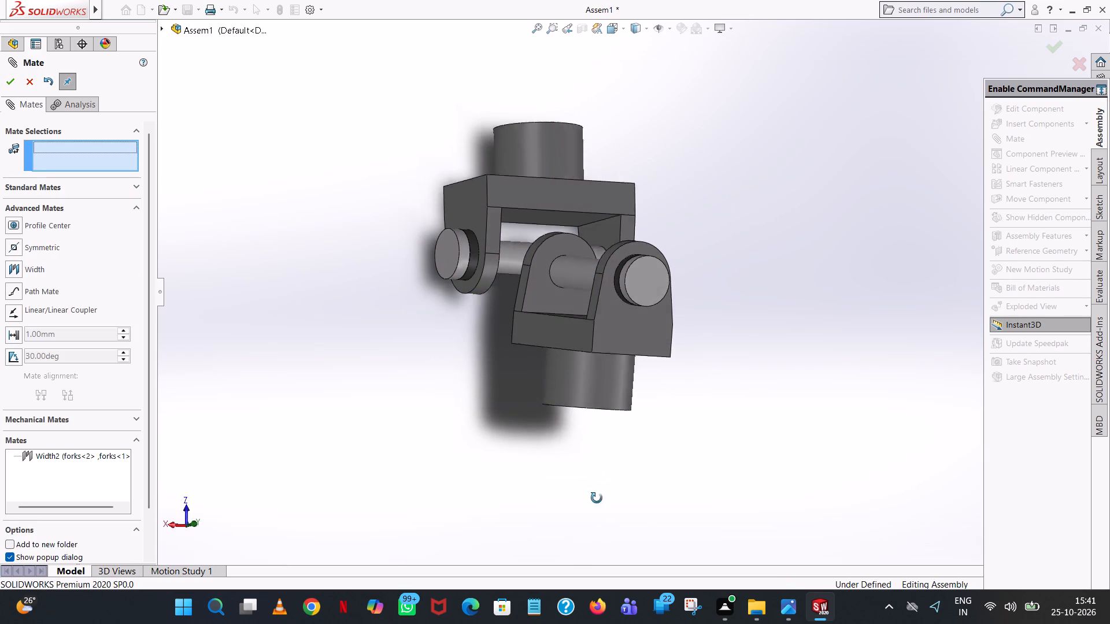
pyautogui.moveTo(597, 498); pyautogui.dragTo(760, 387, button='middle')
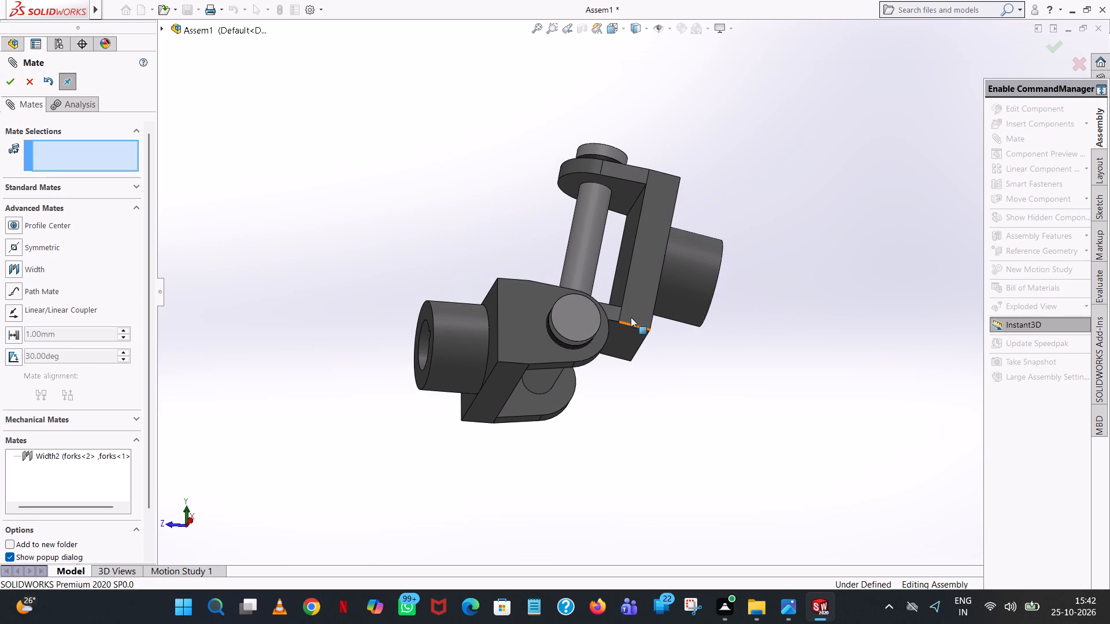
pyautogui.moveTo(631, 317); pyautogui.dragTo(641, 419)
# Examine from several sides how the two forks and their crossed pins fit together.
pyautogui.moveTo(686, 452); pyautogui.dragTo(946, 463, button='middle')
pyautogui.scroll(1, 748, 459)
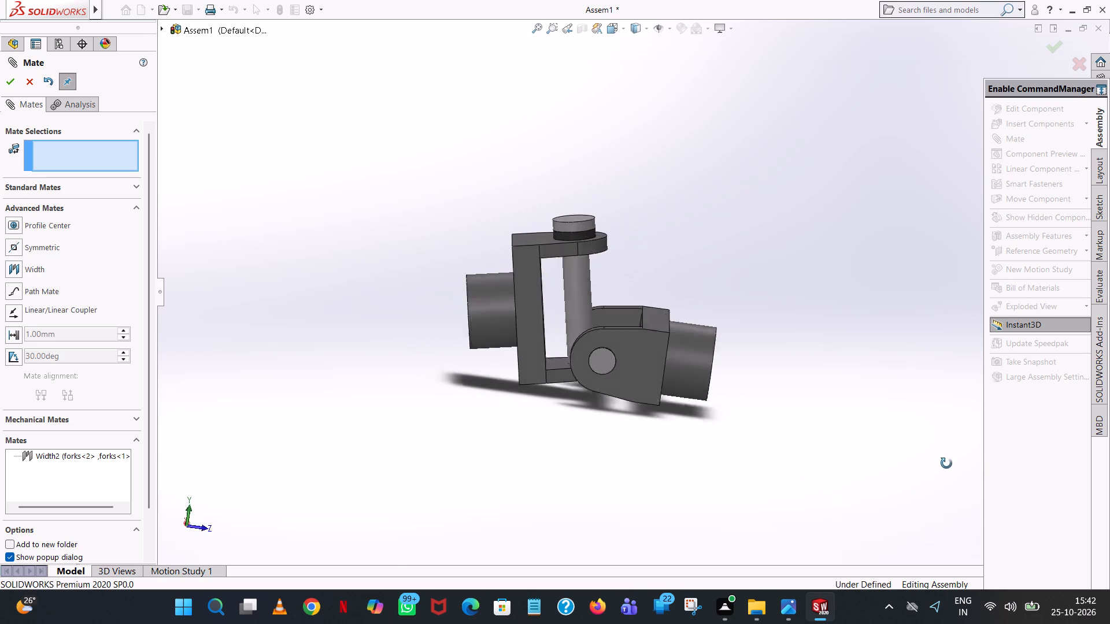
pyautogui.moveTo(946, 463); pyautogui.dragTo(957, 511, button='middle')
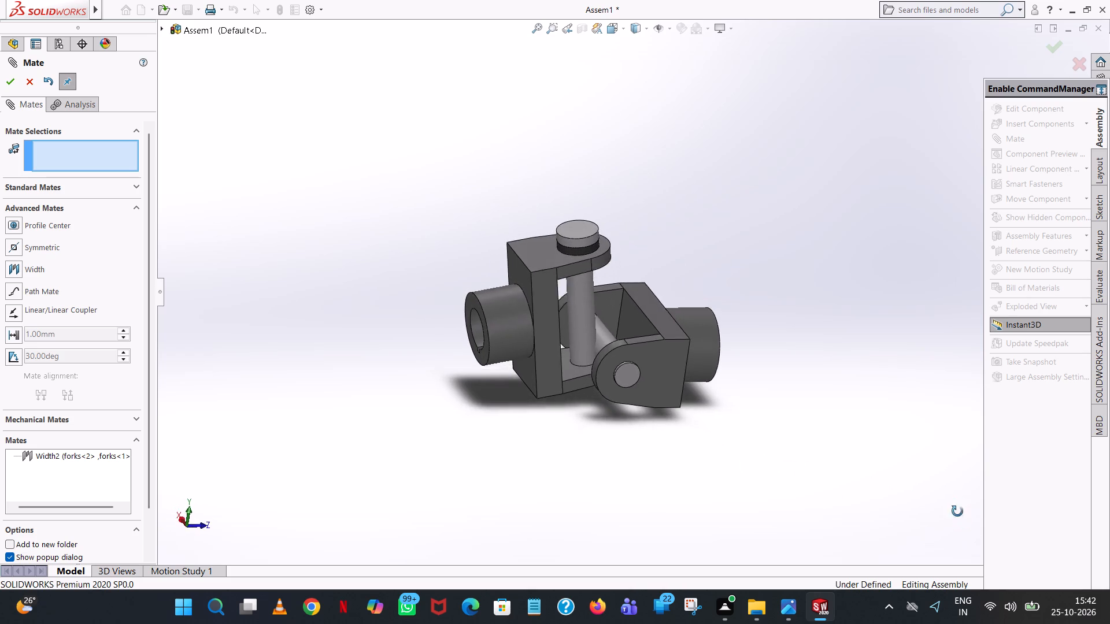
pyautogui.moveTo(957, 511); pyautogui.dragTo(965, 585, button='middle')
pyautogui.scroll(1, 968, 586)
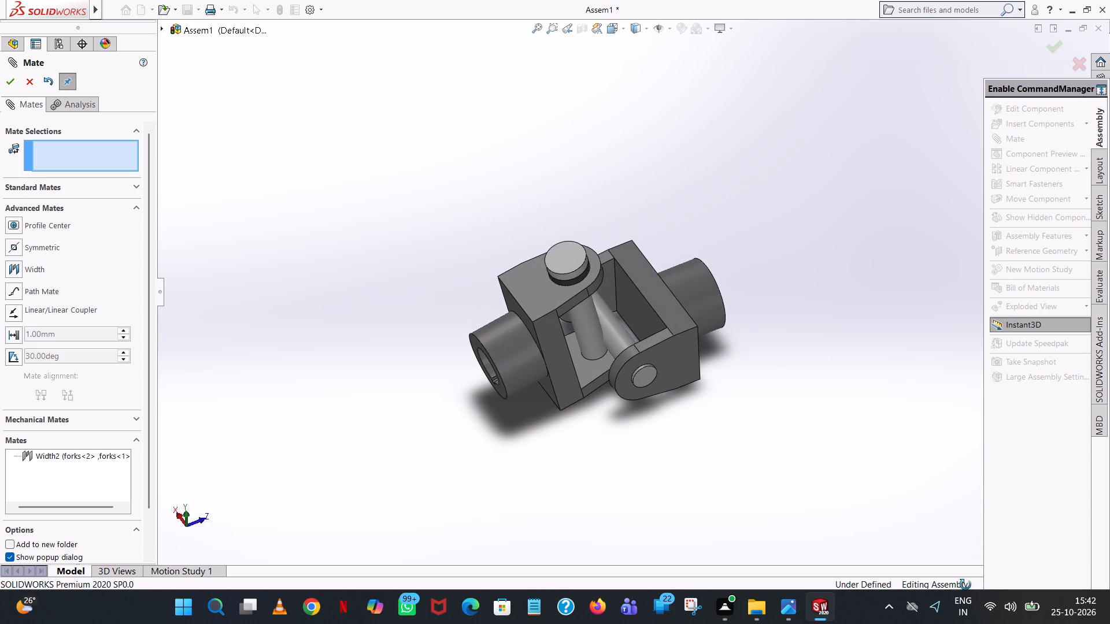
pyautogui.moveTo(965, 585); pyautogui.dragTo(964, 623, button='middle')
pyautogui.moveTo(803, 383); pyautogui.dragTo(803, 409, button='middle')
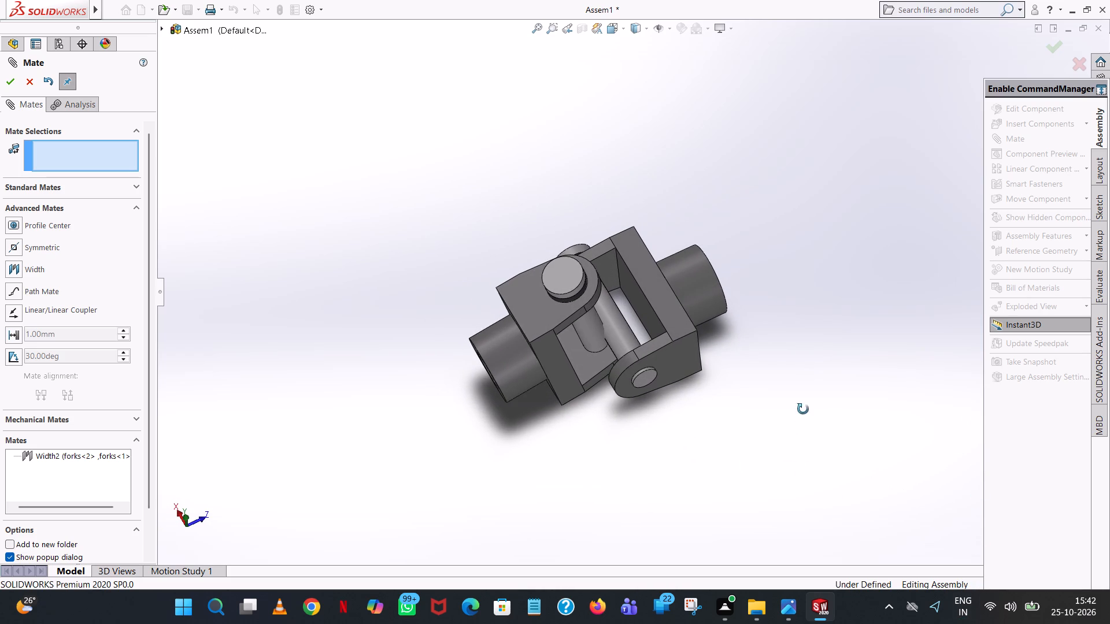
pyautogui.moveTo(803, 409); pyautogui.dragTo(815, 359, button='middle')
pyautogui.scroll(1, 815, 359)
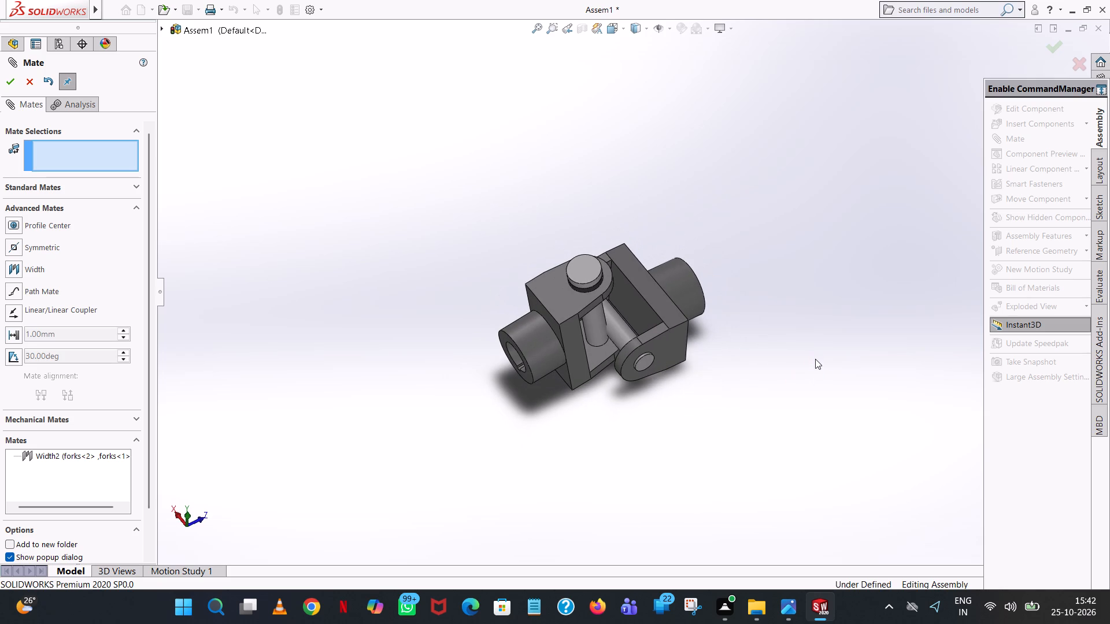
pyautogui.moveTo(815, 359); pyautogui.dragTo(998, 296, button='middle')
pyautogui.scroll(1, 864, 284)
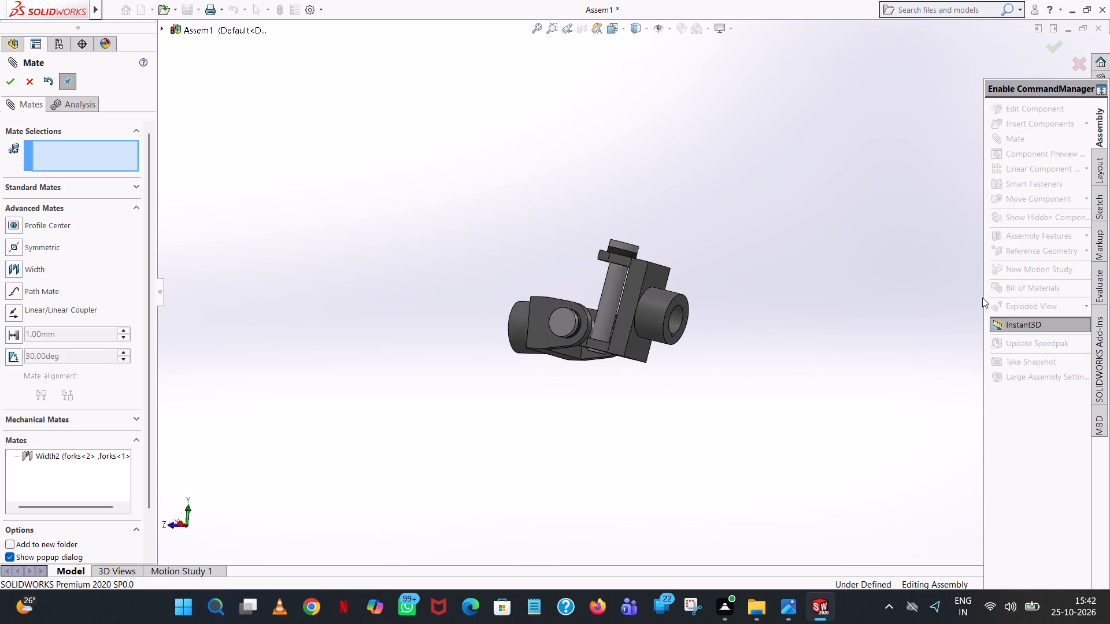
# Shift the second fork downward along its pin's direction and slightly closer to the original fork.
pyautogui.moveTo(665, 380); pyautogui.dragTo(730, 378, button='middle')
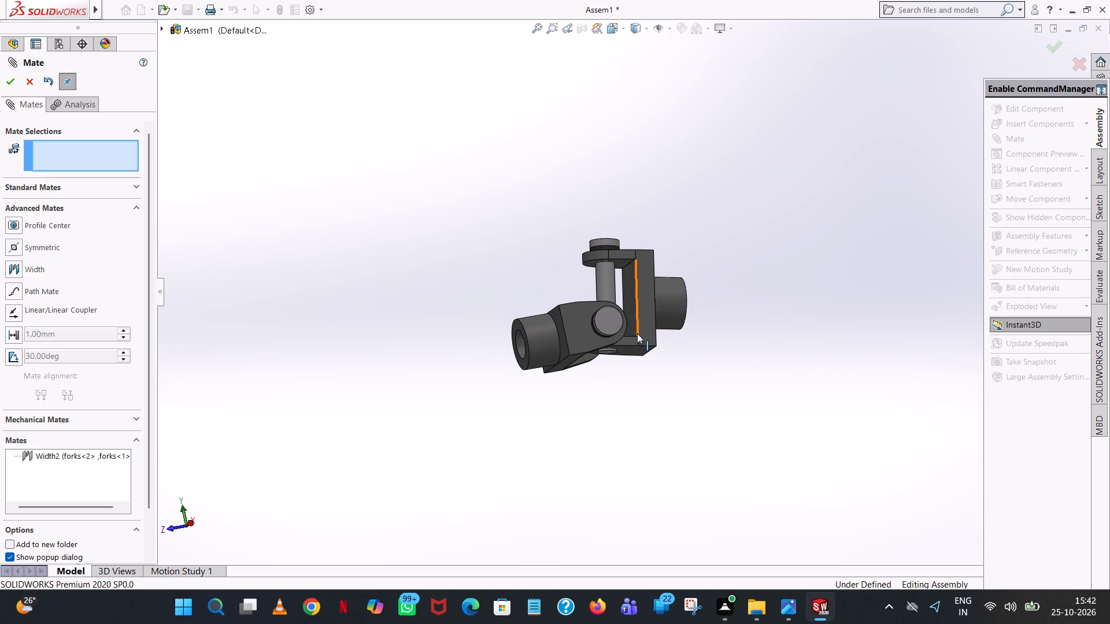
pyautogui.moveTo(631, 339); pyautogui.dragTo(638, 389)
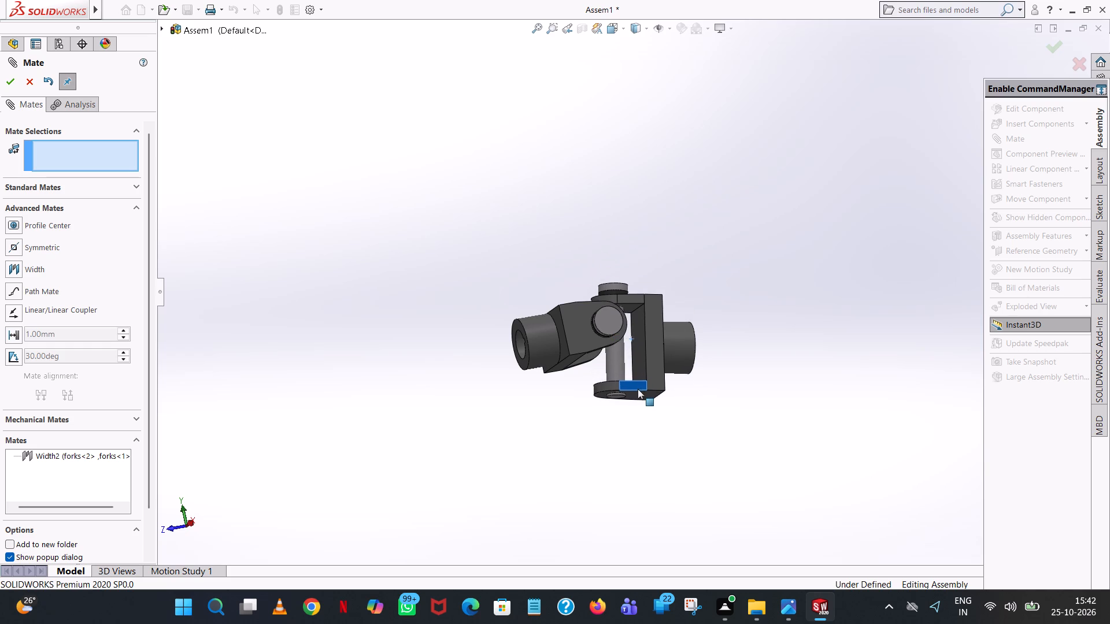
pyautogui.moveTo(638, 389); pyautogui.dragTo(626, 389)
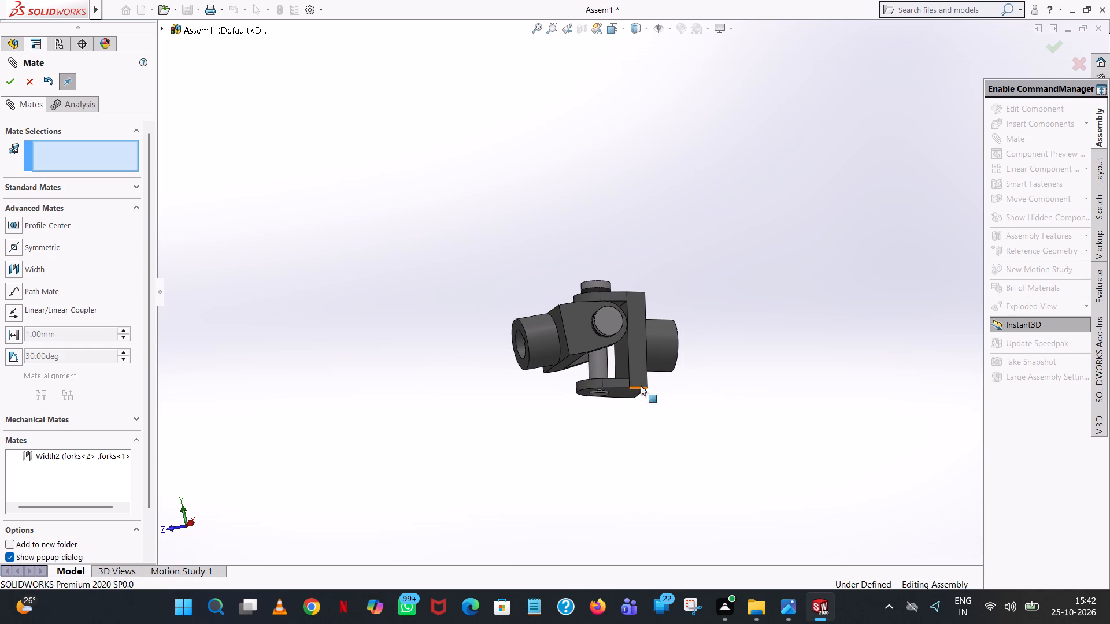
# Move the second fork further into the original fork's opening to bring the two crossed pins closer together.
pyautogui.scroll(-1, 707, 385)
pyautogui.moveTo(706, 384); pyautogui.dragTo(691, 559, button='middle')
pyautogui.moveTo(623, 289); pyautogui.dragTo(600, 280)
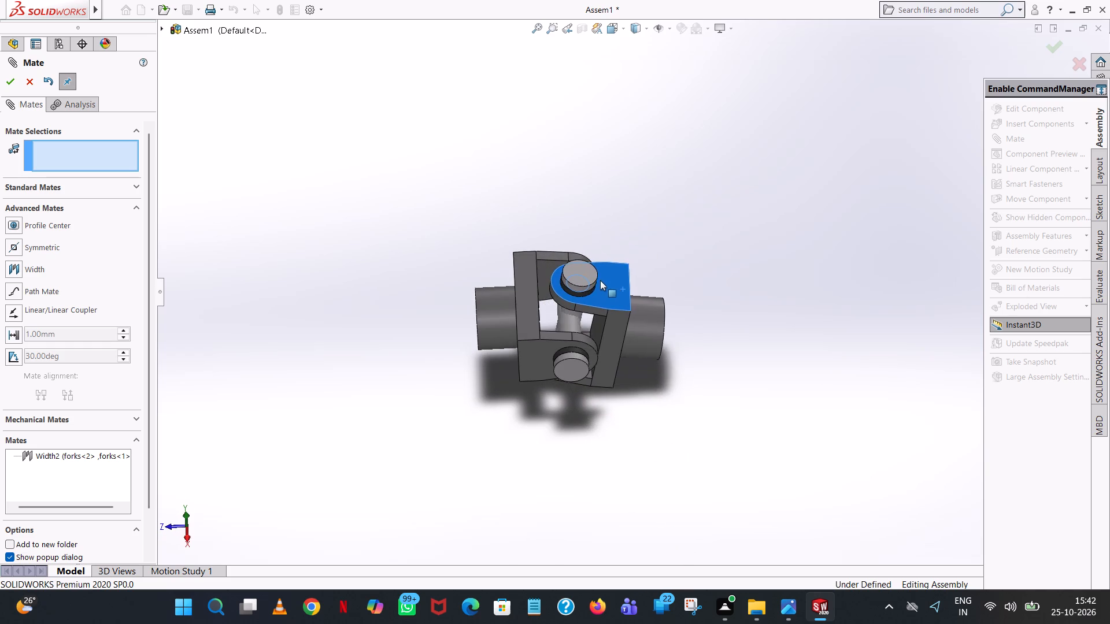
pyautogui.moveTo(600, 280); pyautogui.dragTo(593, 277)
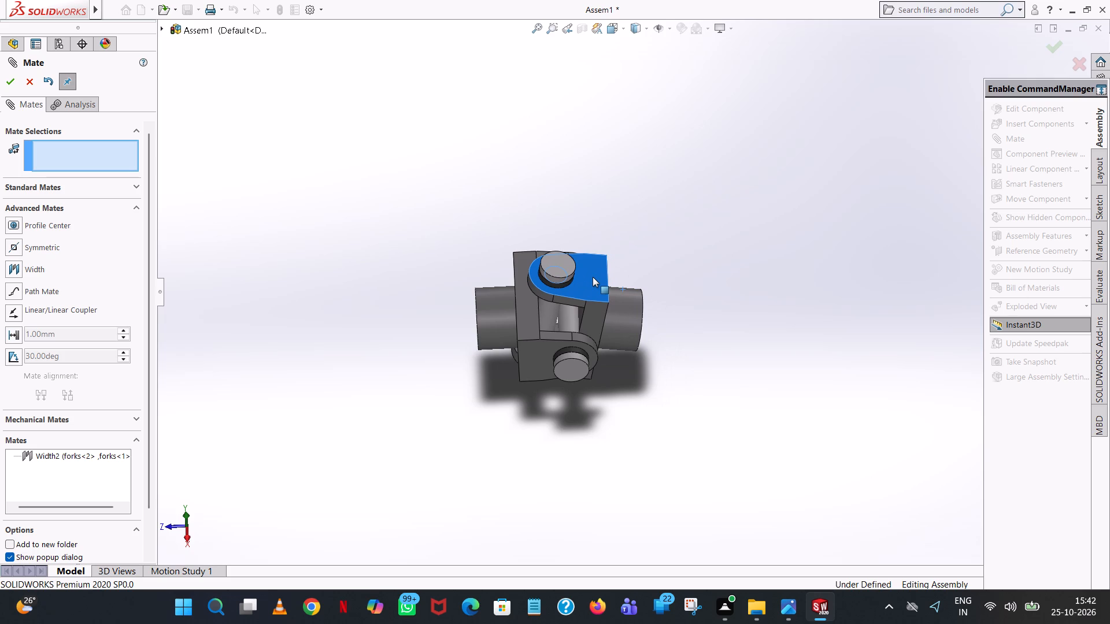
pyautogui.moveTo(593, 277); pyautogui.dragTo(597, 262)
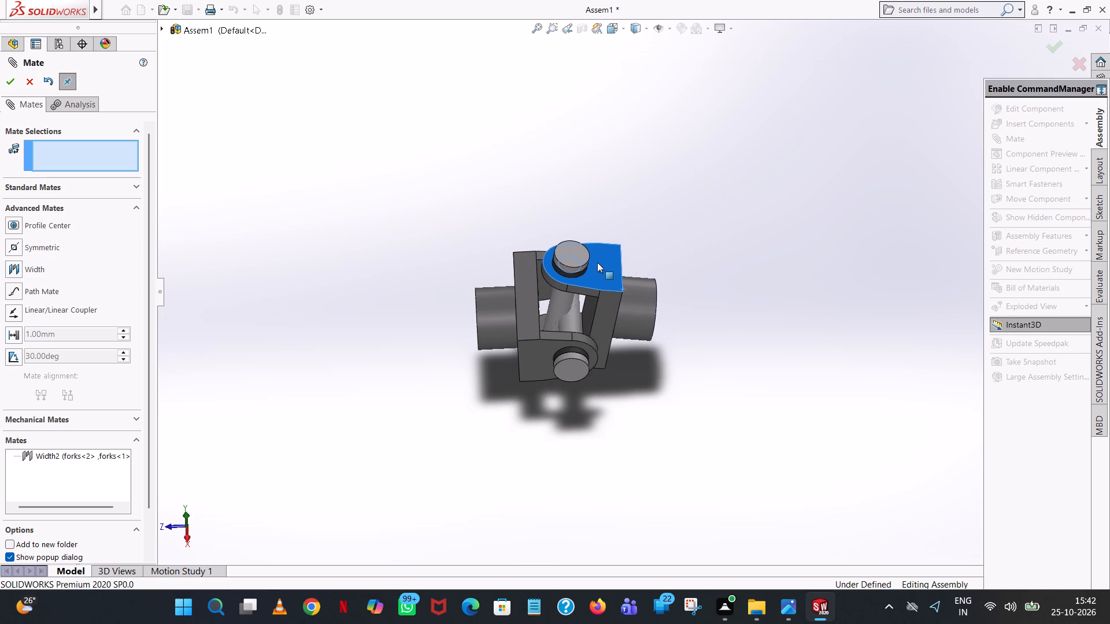
pyautogui.moveTo(597, 262); pyautogui.dragTo(597, 260)
# Lower the second fork so the original fork's pin passes roughly midway between its arms.
pyautogui.moveTo(602, 320); pyautogui.dragTo(601, 120, button='middle')
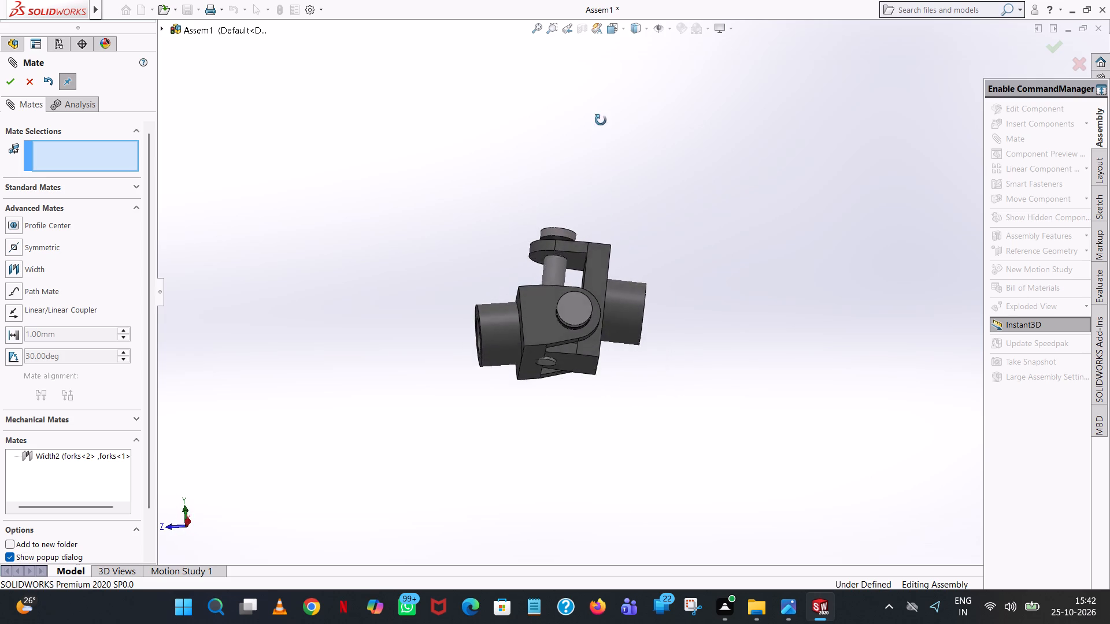
pyautogui.moveTo(601, 120); pyautogui.dragTo(601, 85, button='middle')
pyautogui.scroll(1, 601, 101)
pyautogui.moveTo(582, 333); pyautogui.dragTo(593, 355)
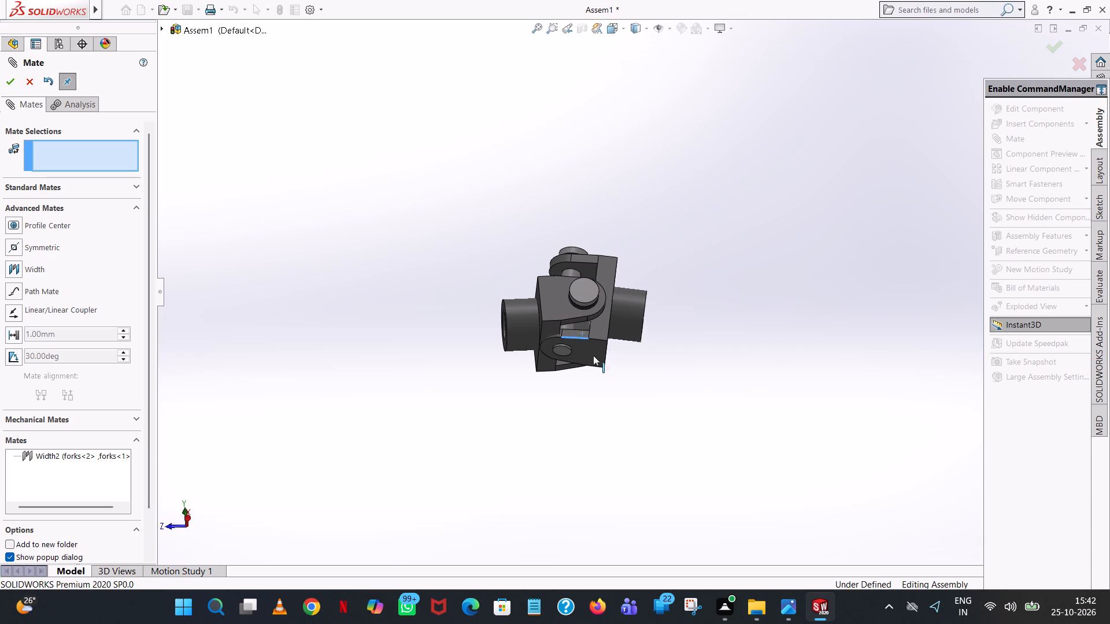
pyautogui.moveTo(593, 355); pyautogui.dragTo(593, 370)
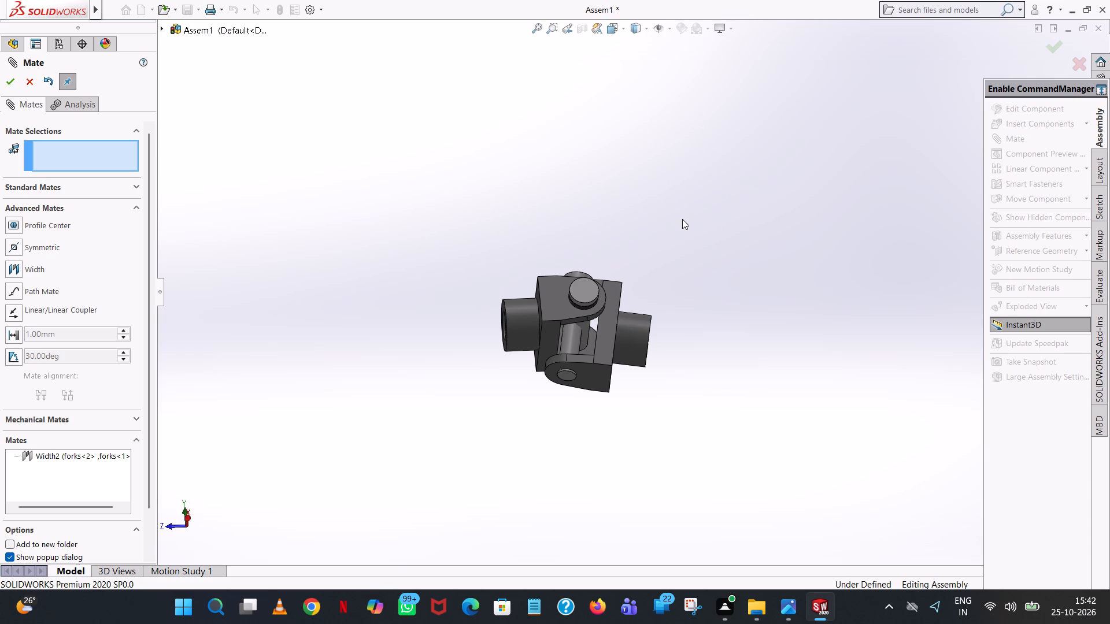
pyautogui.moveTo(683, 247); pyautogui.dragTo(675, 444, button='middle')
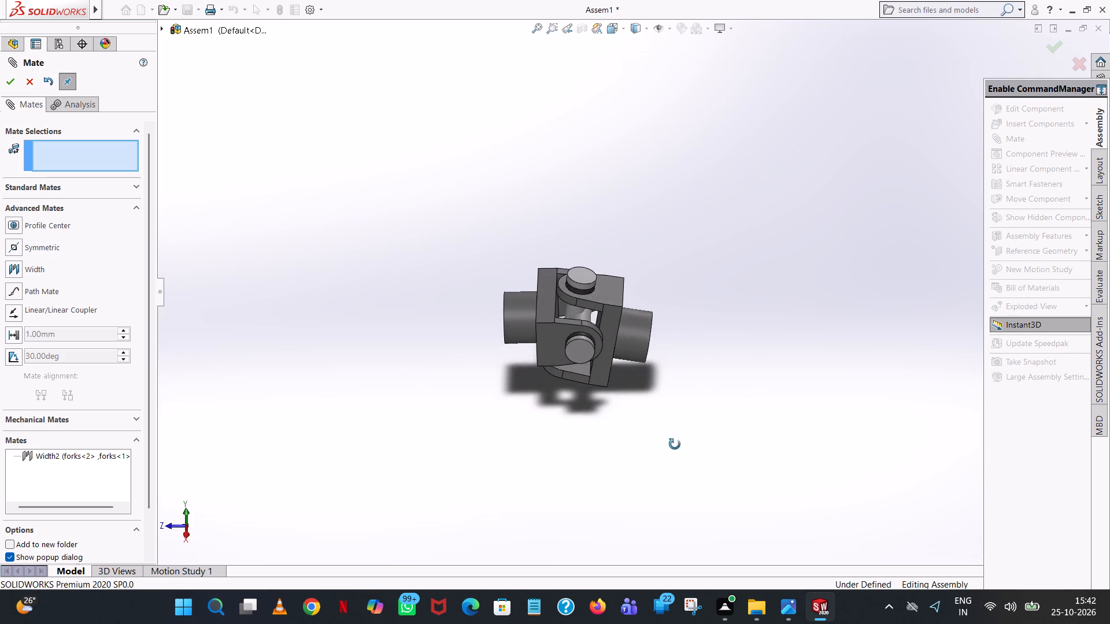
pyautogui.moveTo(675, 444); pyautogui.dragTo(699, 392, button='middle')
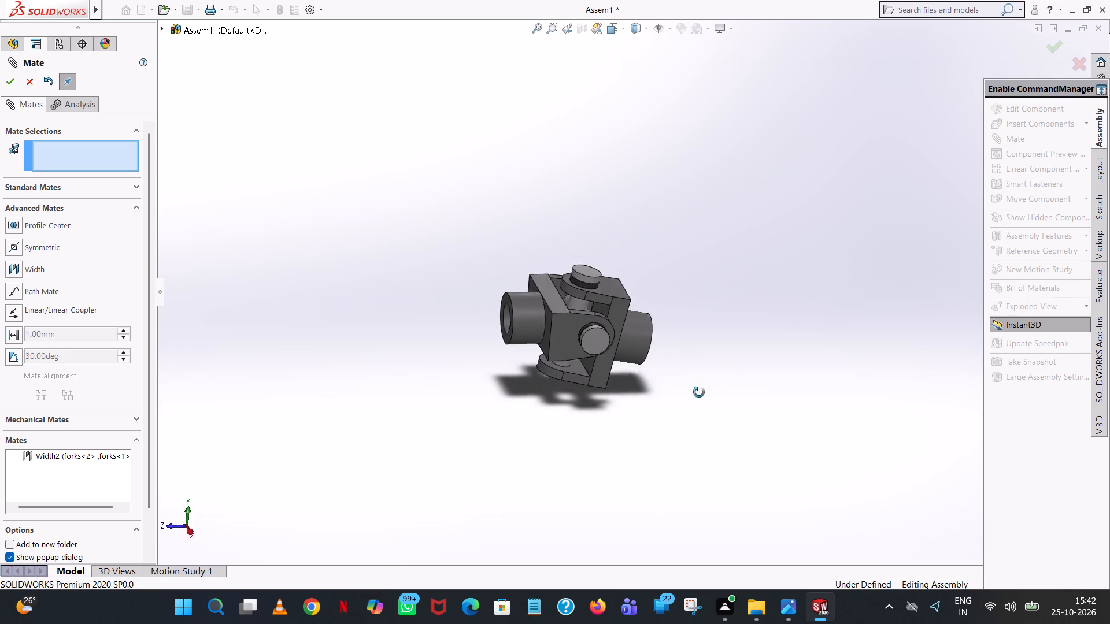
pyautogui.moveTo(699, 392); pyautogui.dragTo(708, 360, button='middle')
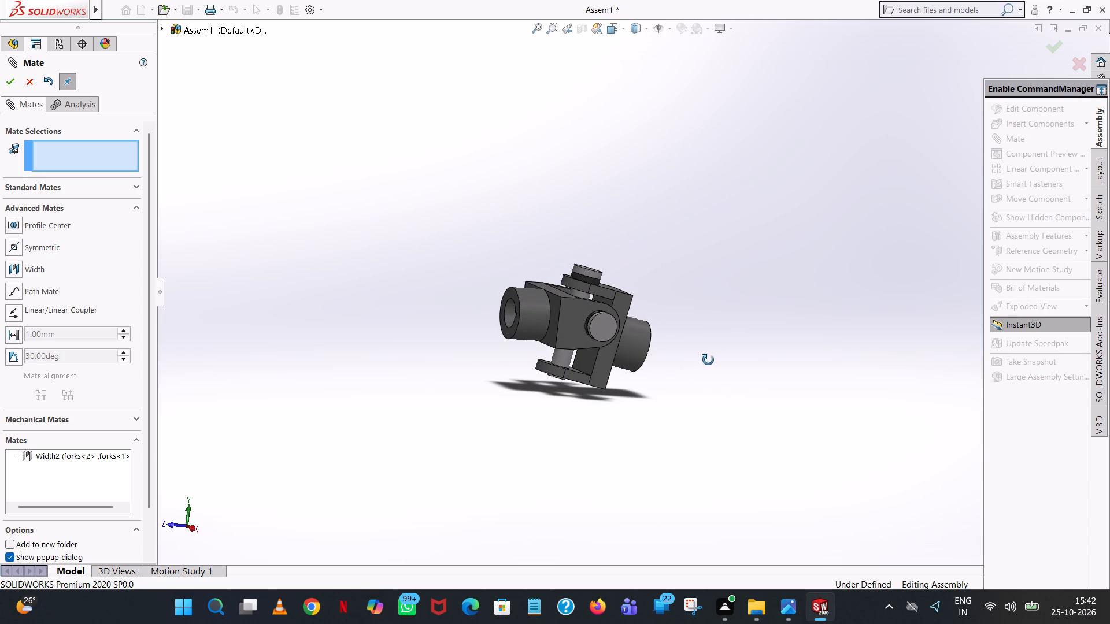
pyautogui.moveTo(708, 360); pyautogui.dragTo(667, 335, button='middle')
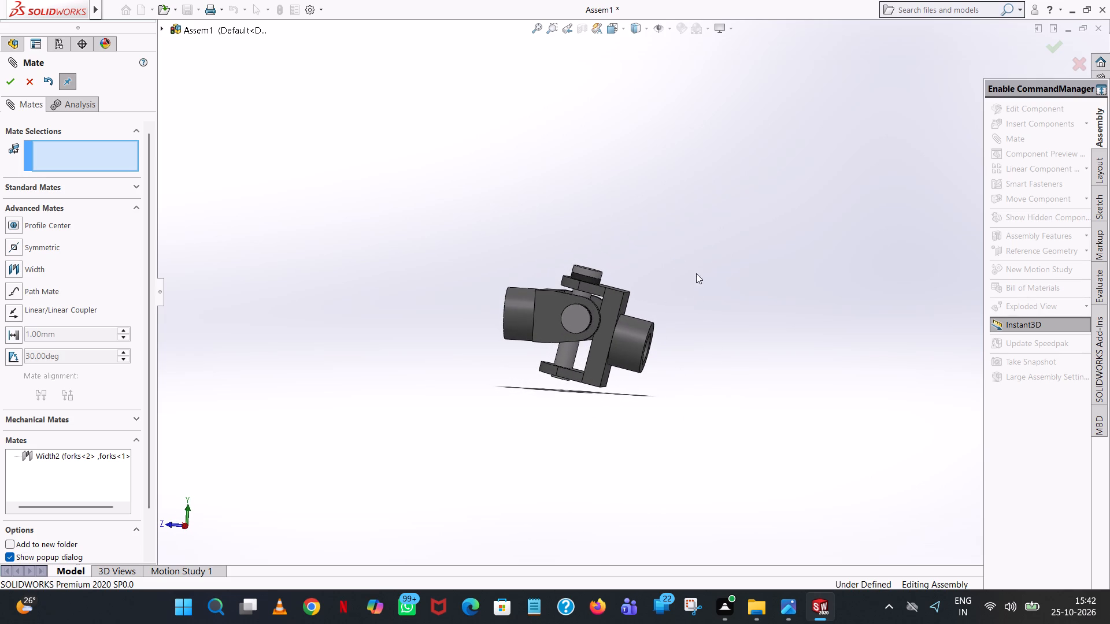
# Check how the two forks and crossed pins fit together, and finish the Mate command.
pyautogui.moveTo(697, 265); pyautogui.dragTo(904, 287, button='middle')
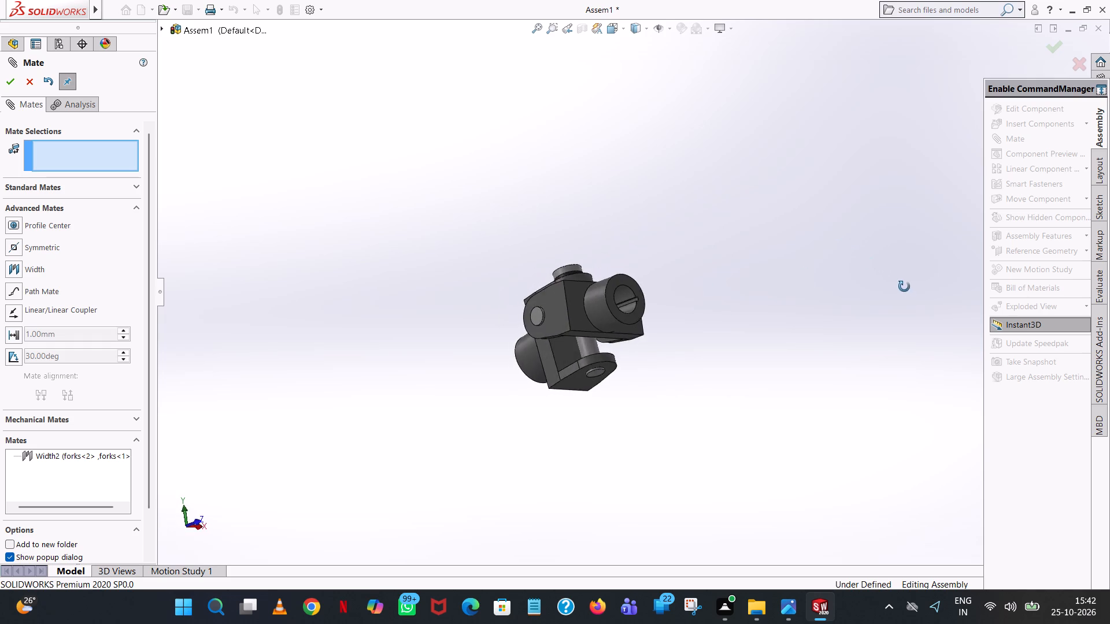
pyautogui.moveTo(904, 287); pyautogui.dragTo(970, 369, button='middle')
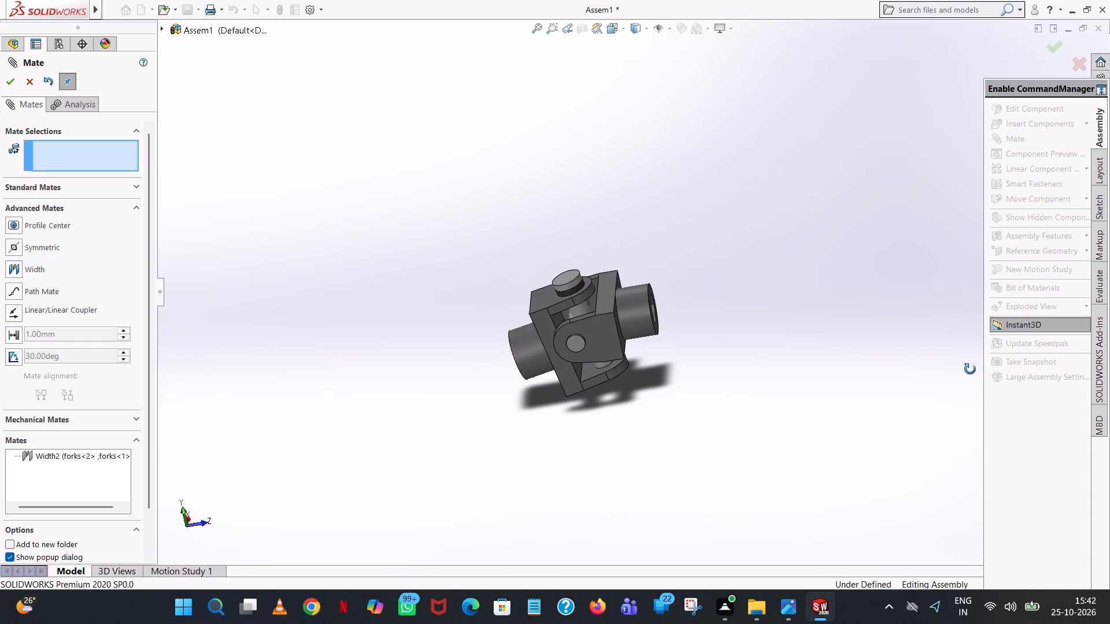
pyautogui.moveTo(970, 369); pyautogui.dragTo(988, 333, button='middle')
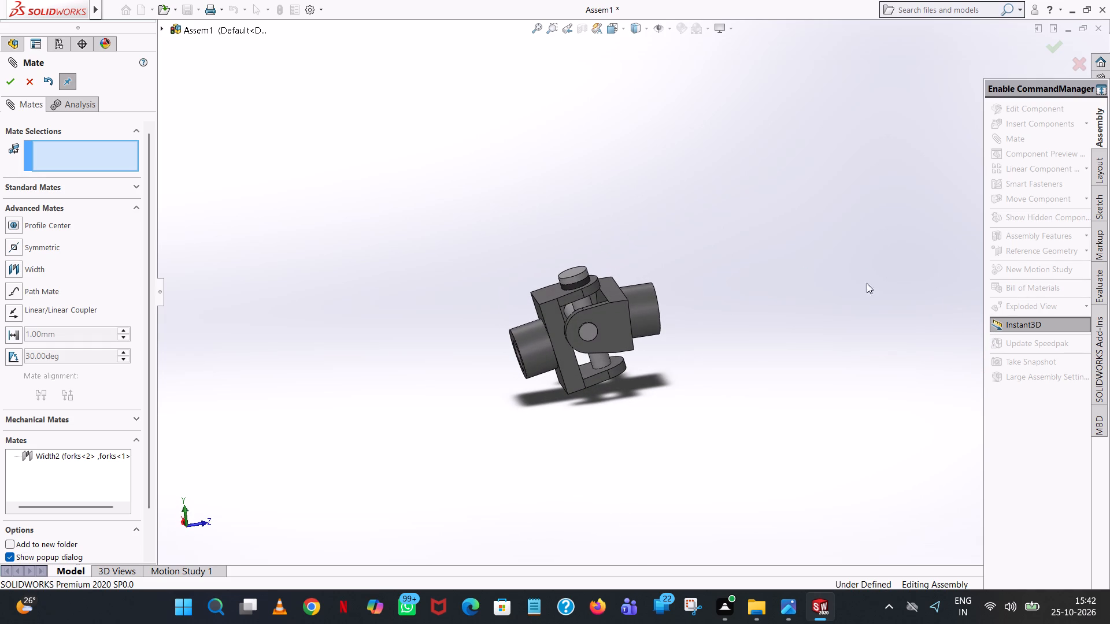
pyautogui.click(13, 79)
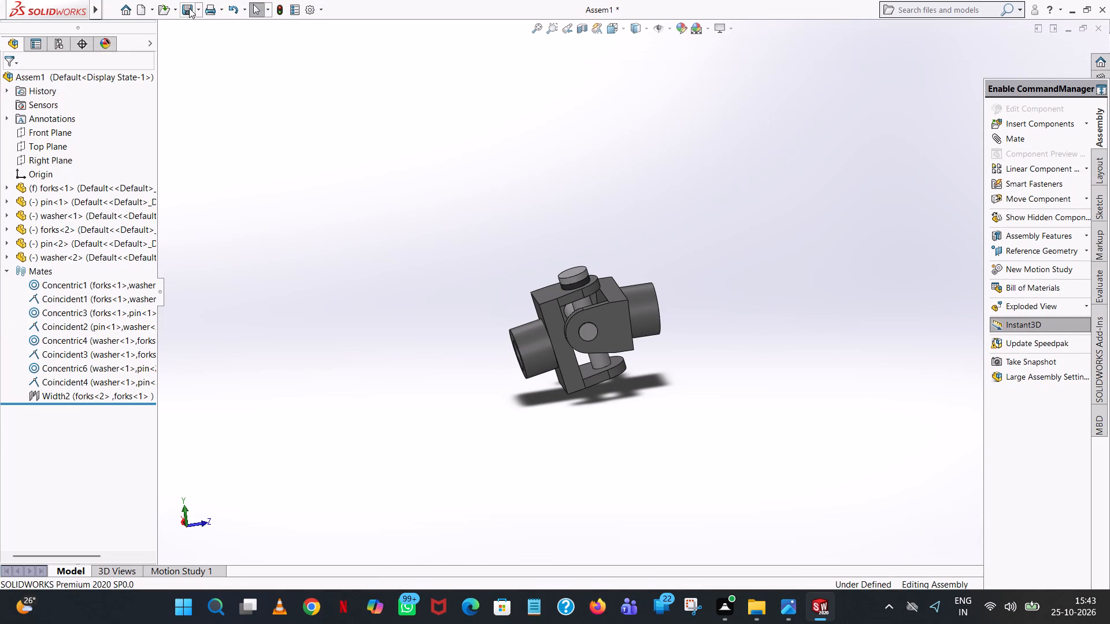
# Rebuild and save the assembly as Assem1 in the hookes joint folder, in SOLIDWORKS Assembly format.
pyautogui.click(189, 8)
pyautogui.click(291, 252)
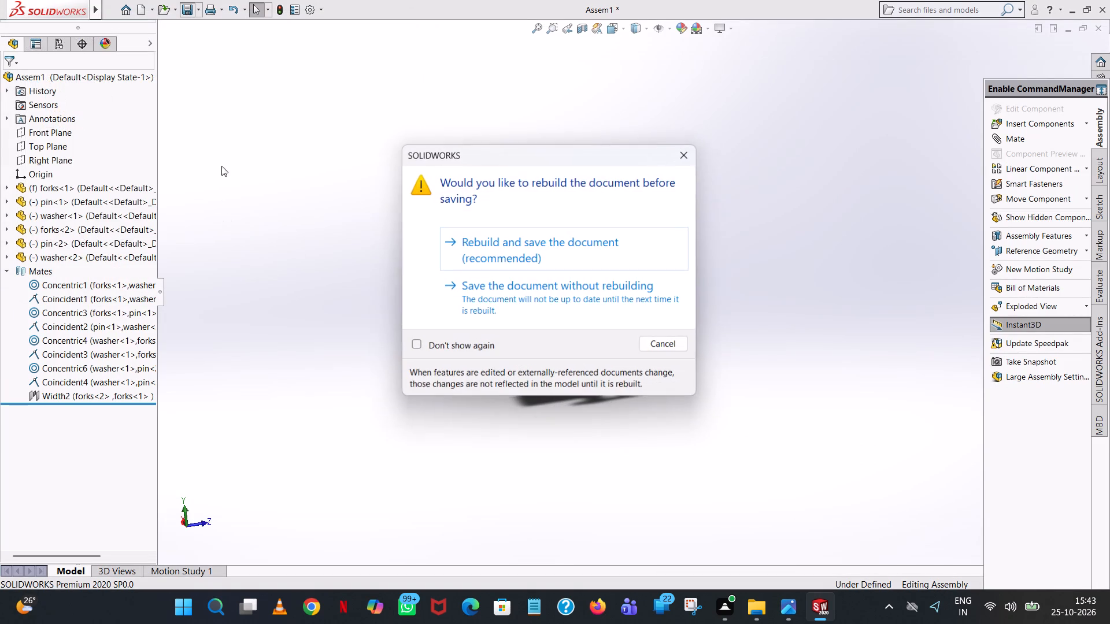
pyautogui.click(518, 263)
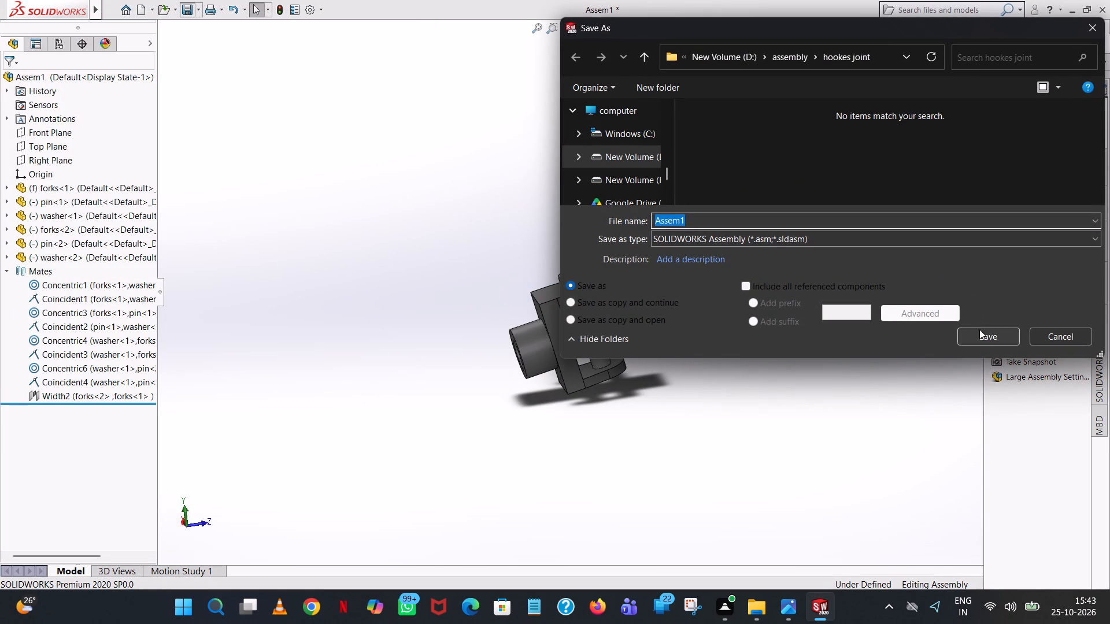
pyautogui.click(982, 333)
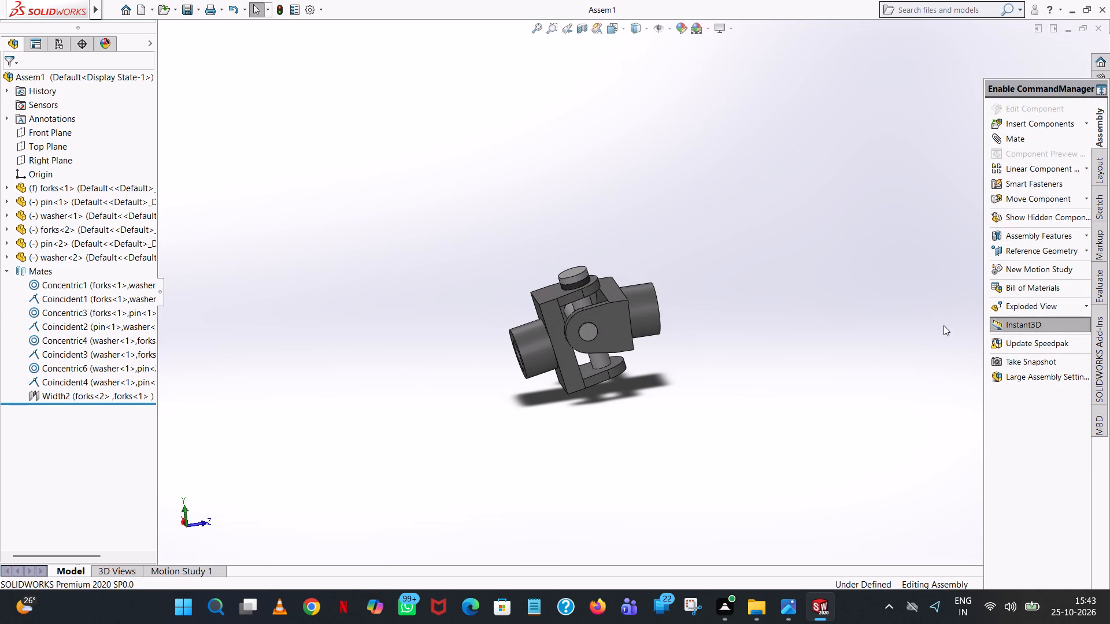
# Save a PDF copy of the assembly as Assem1 in the hookes joint folder.
pyautogui.click(196, 12)
pyautogui.click(221, 34)
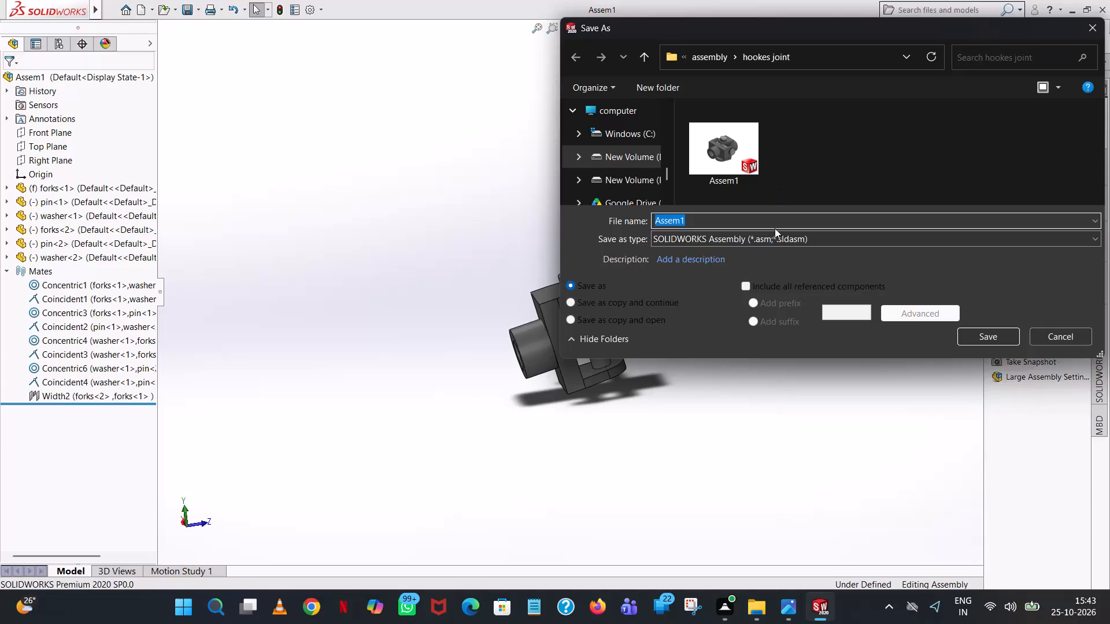
pyautogui.click(770, 239)
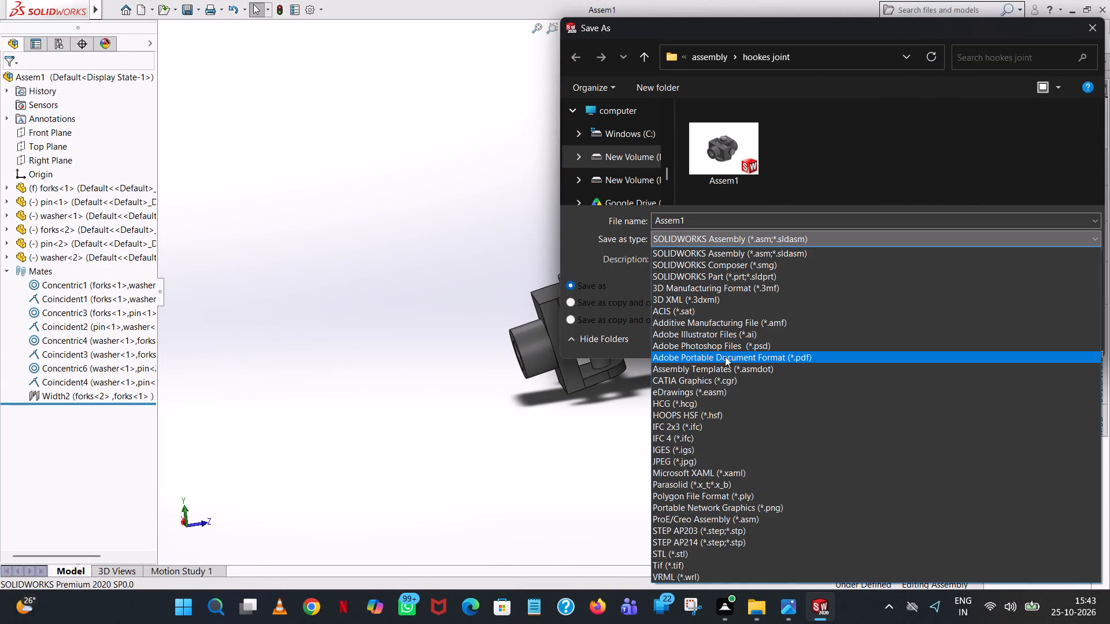
pyautogui.click(725, 356)
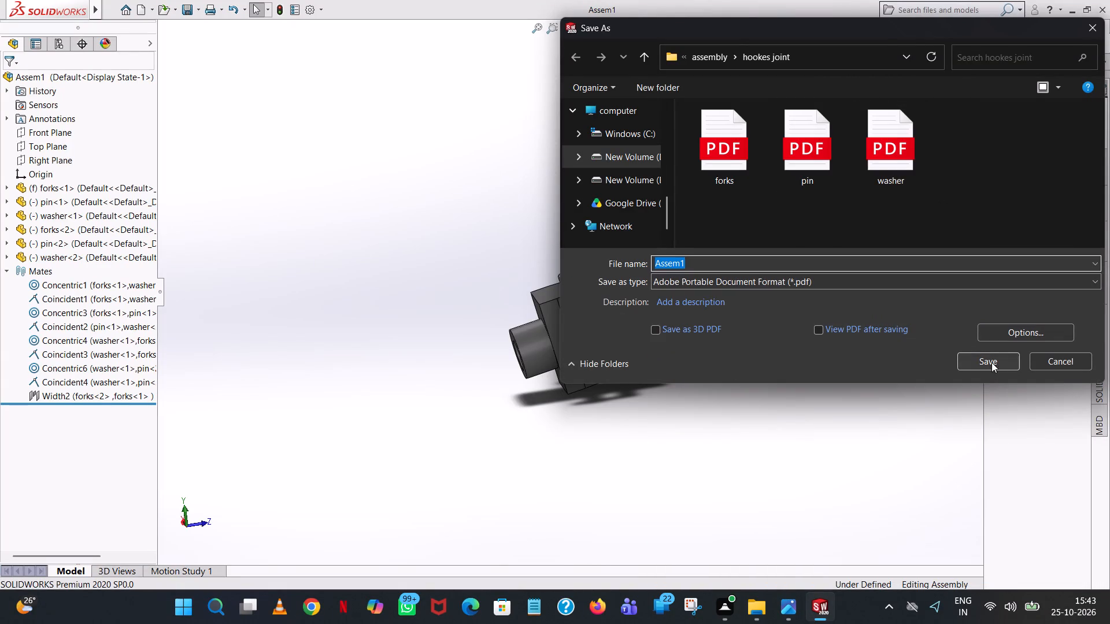
pyautogui.click(991, 362)
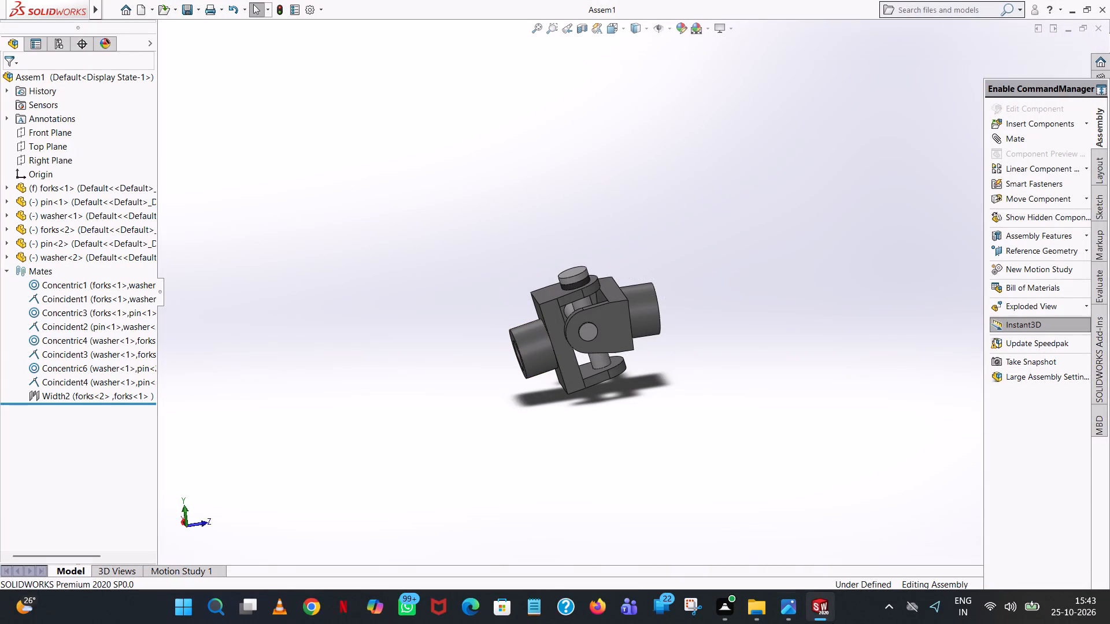